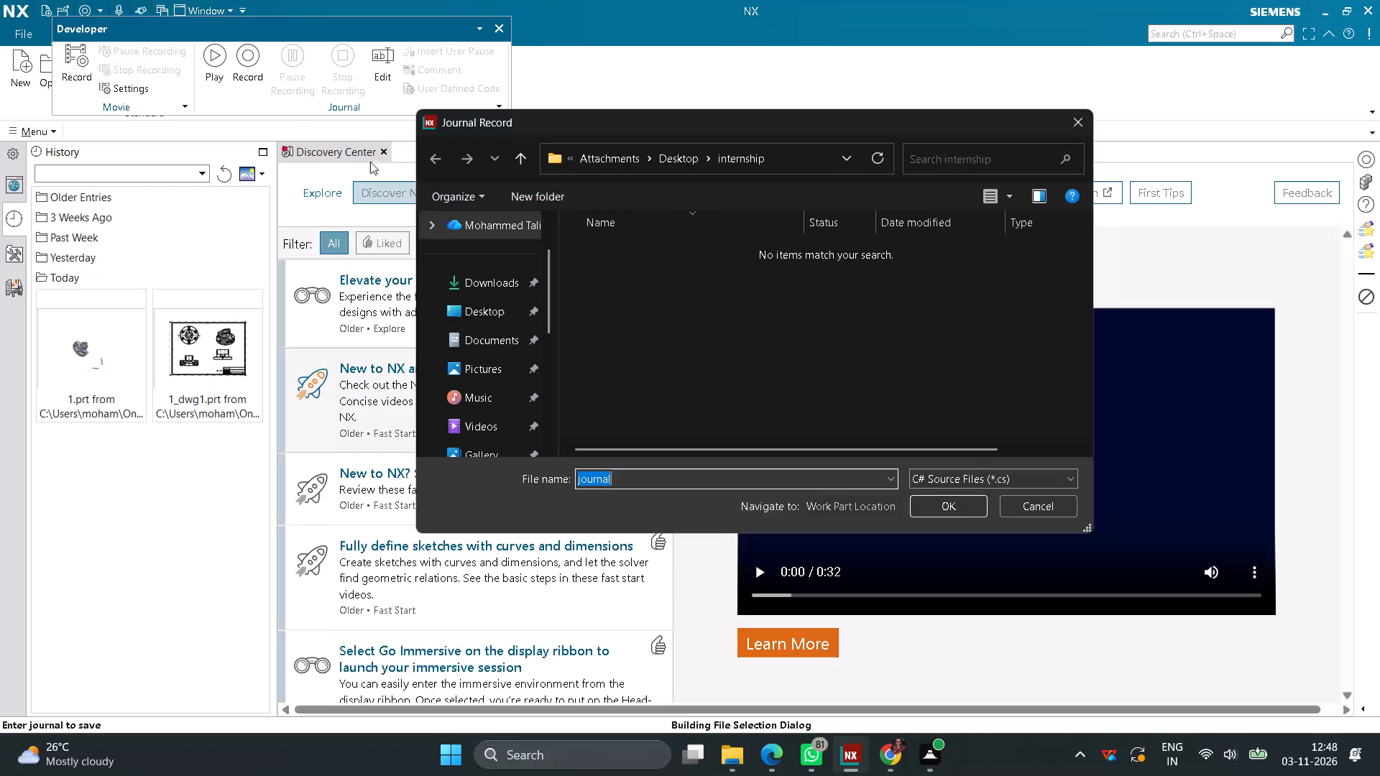
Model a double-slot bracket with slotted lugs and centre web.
Start recording a journal as a C# source file named journal in the Desktop internship folder.
{"action": "left_click", "coordinate": [501, 309]}
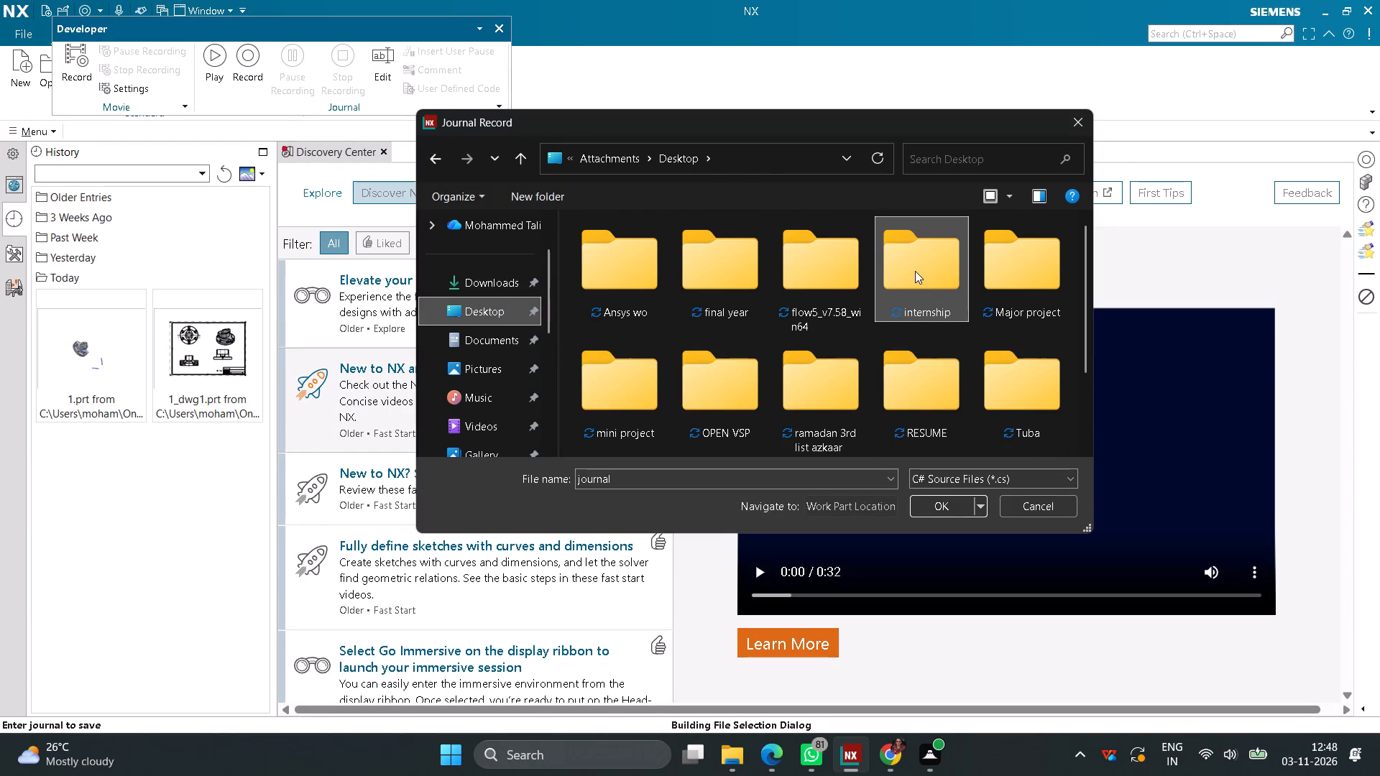
{"action": "double_click", "coordinate": [915, 271]}
{"action": "left_click", "coordinate": [944, 507]}
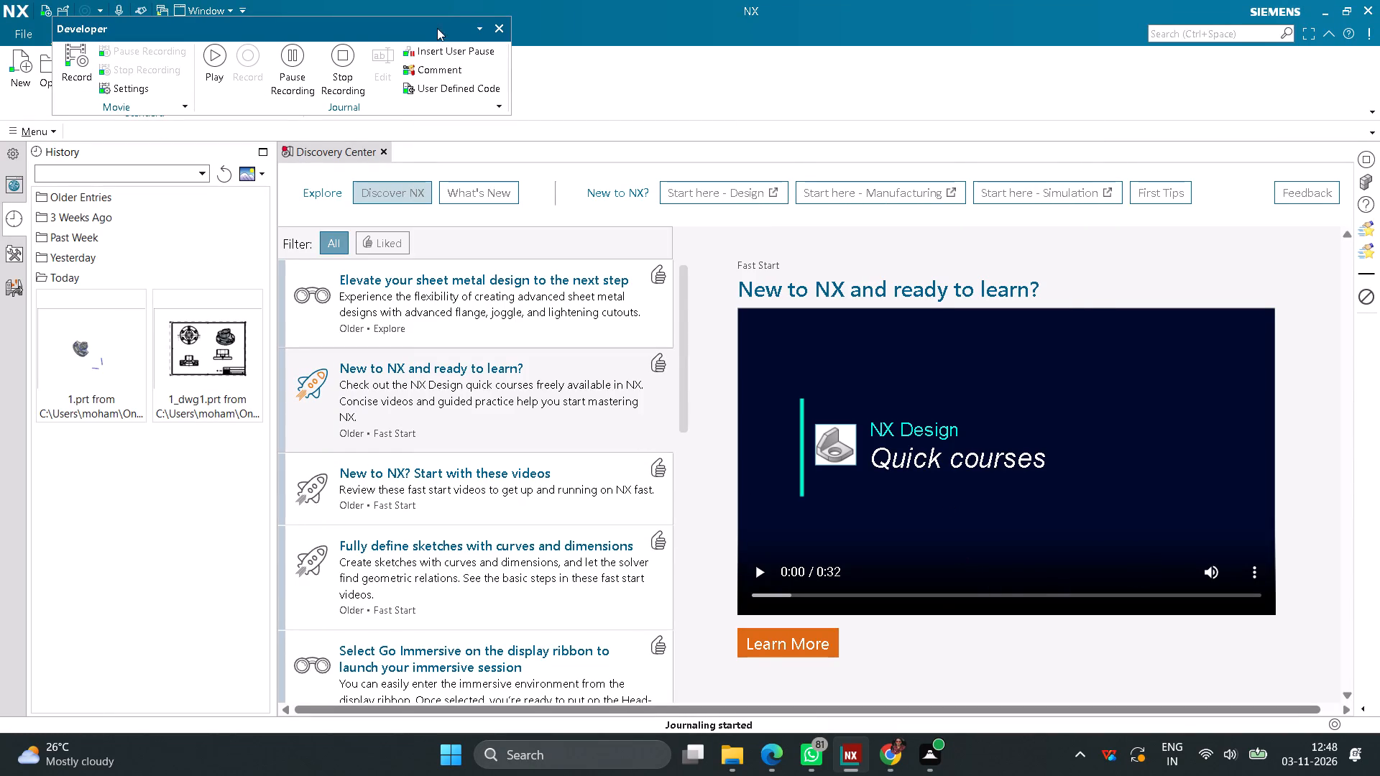
{"action": "left_click", "coordinate": [481, 26]}
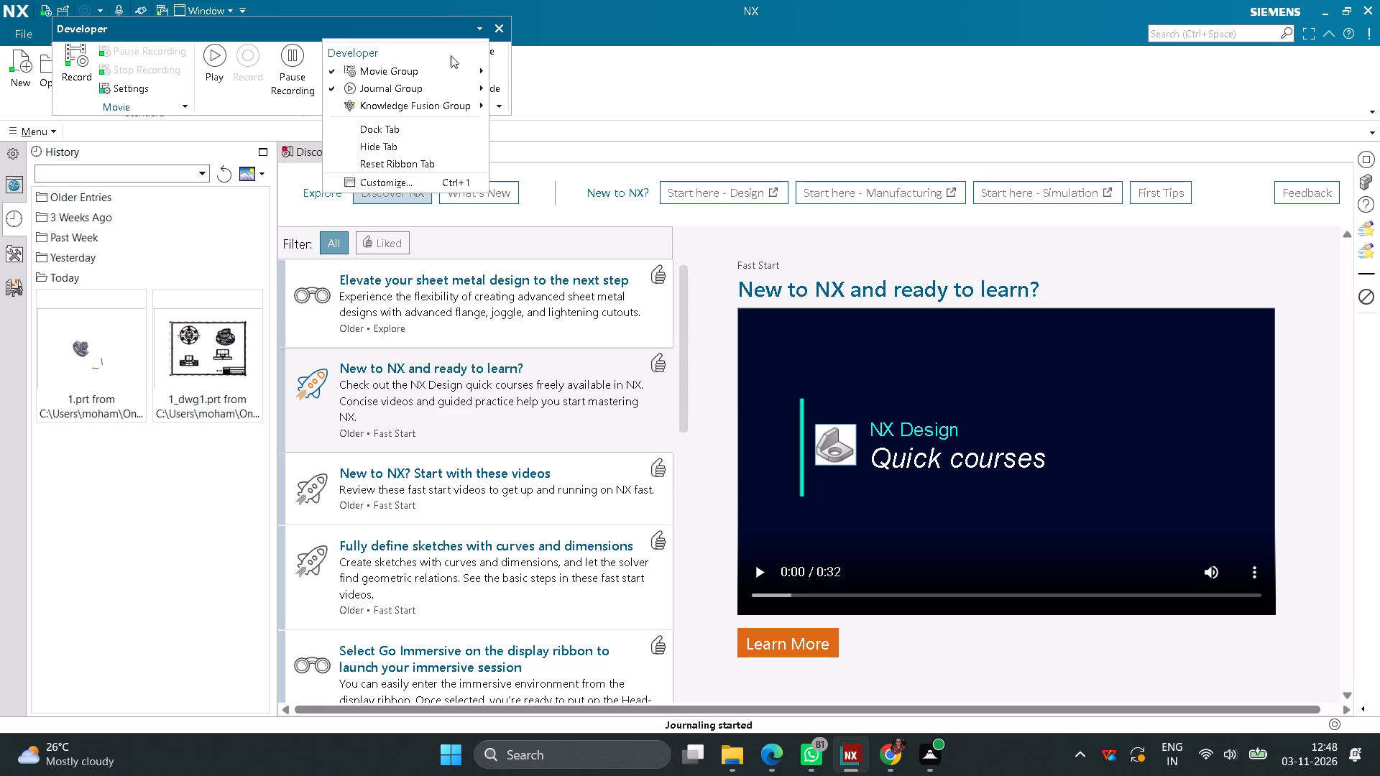
Create a new millimetre part named 1 from the Model template in the internship folder.
{"action": "left_click", "coordinate": [14, 68]}
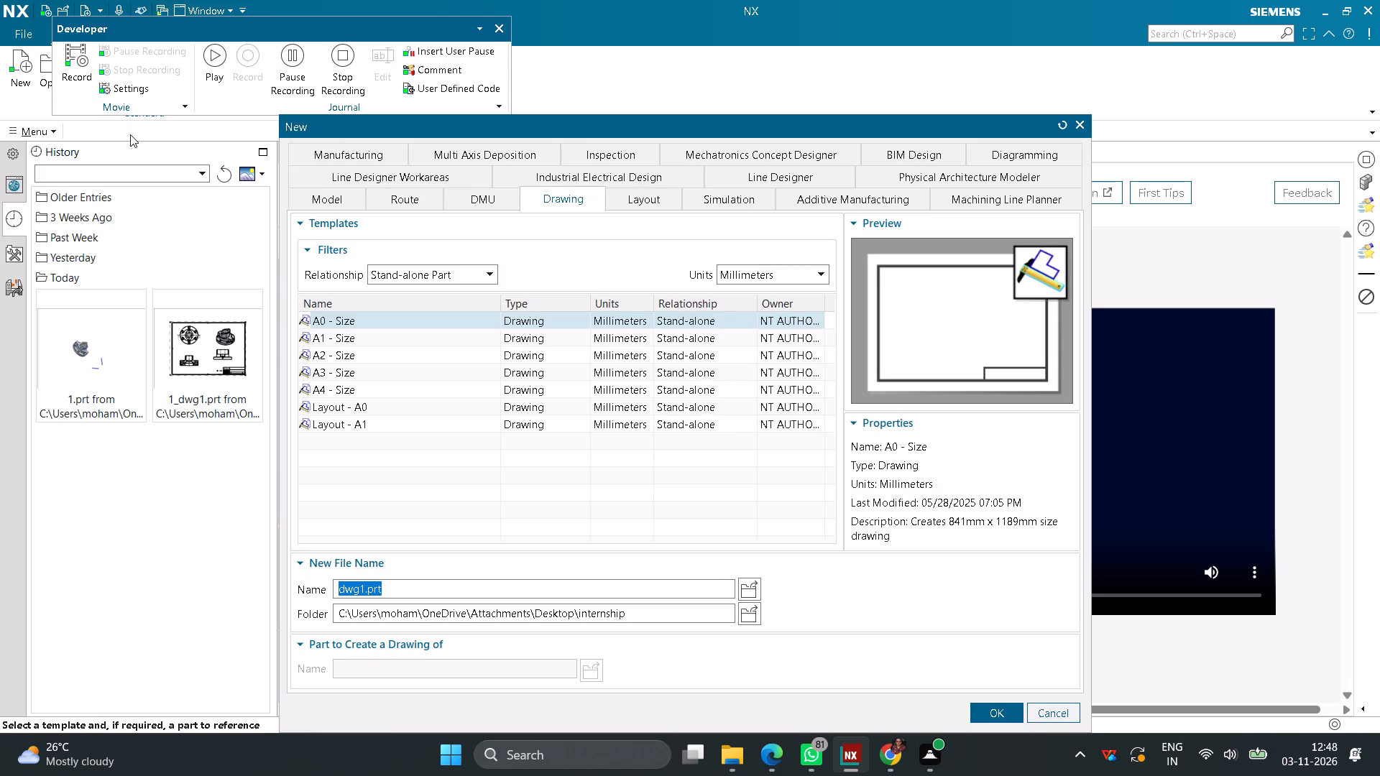
{"action": "left_click", "coordinate": [342, 193]}
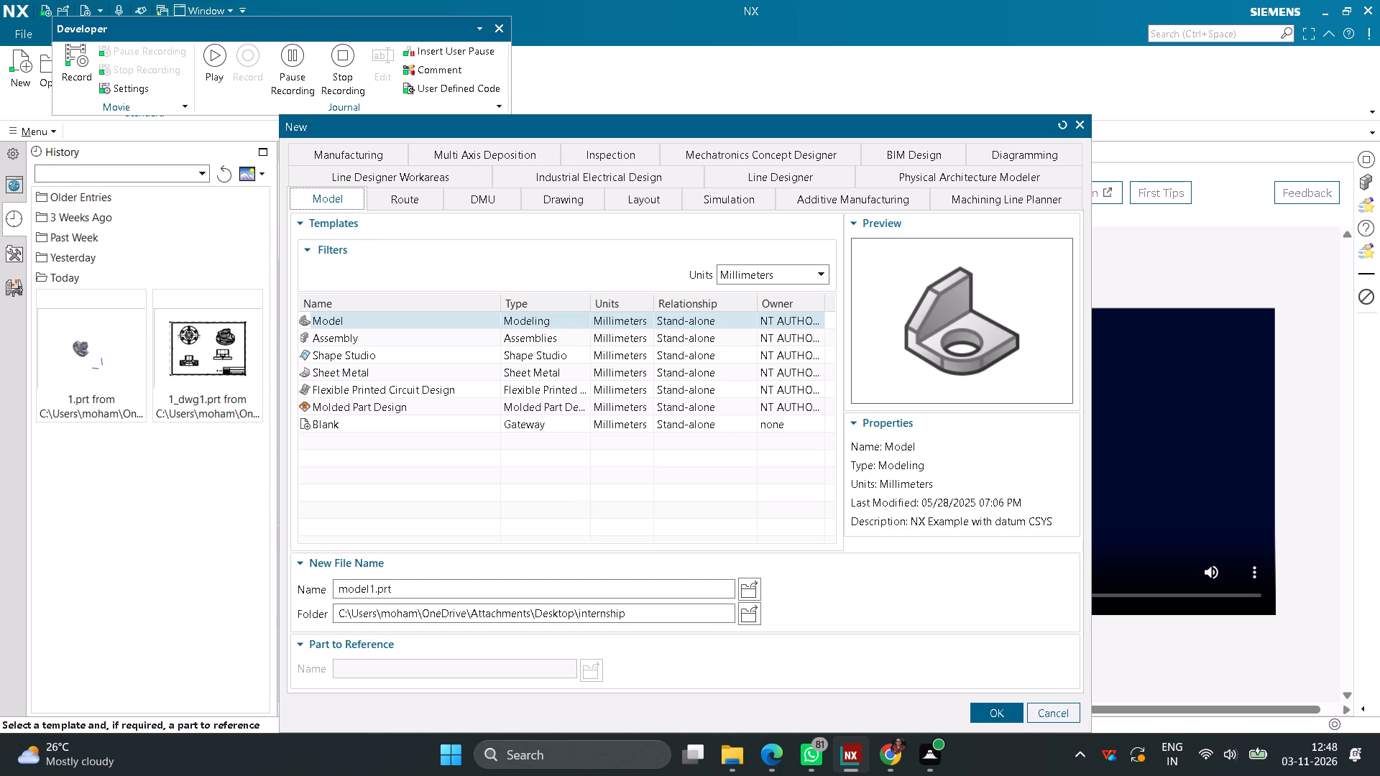
{"action": "left_click_drag", "start_coordinate": [428, 587], "coordinate": [71, 581]}
{"action": "key", "text": "1"}
{"action": "left_click", "coordinate": [997, 712]}
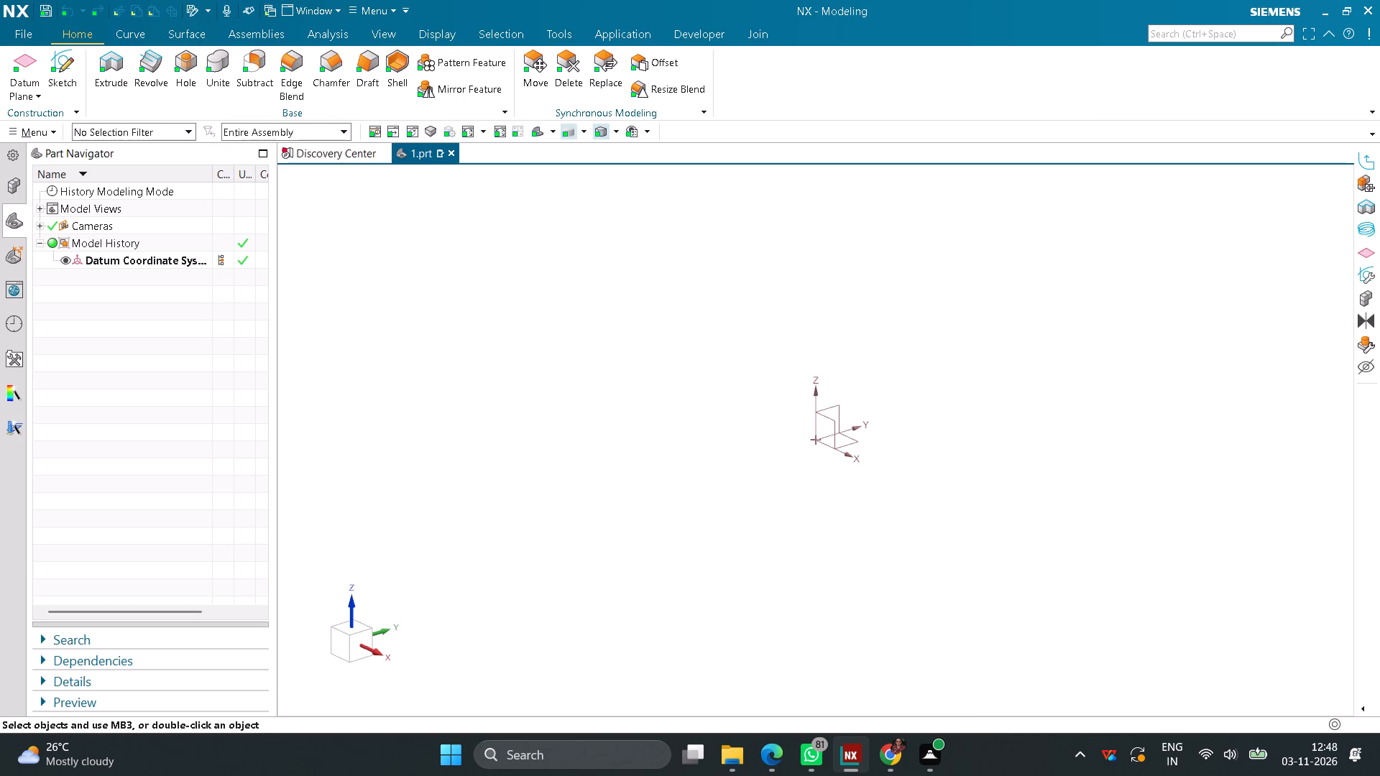
Create a sketch on the Front plane.
{"action": "left_click", "coordinate": [70, 71]}
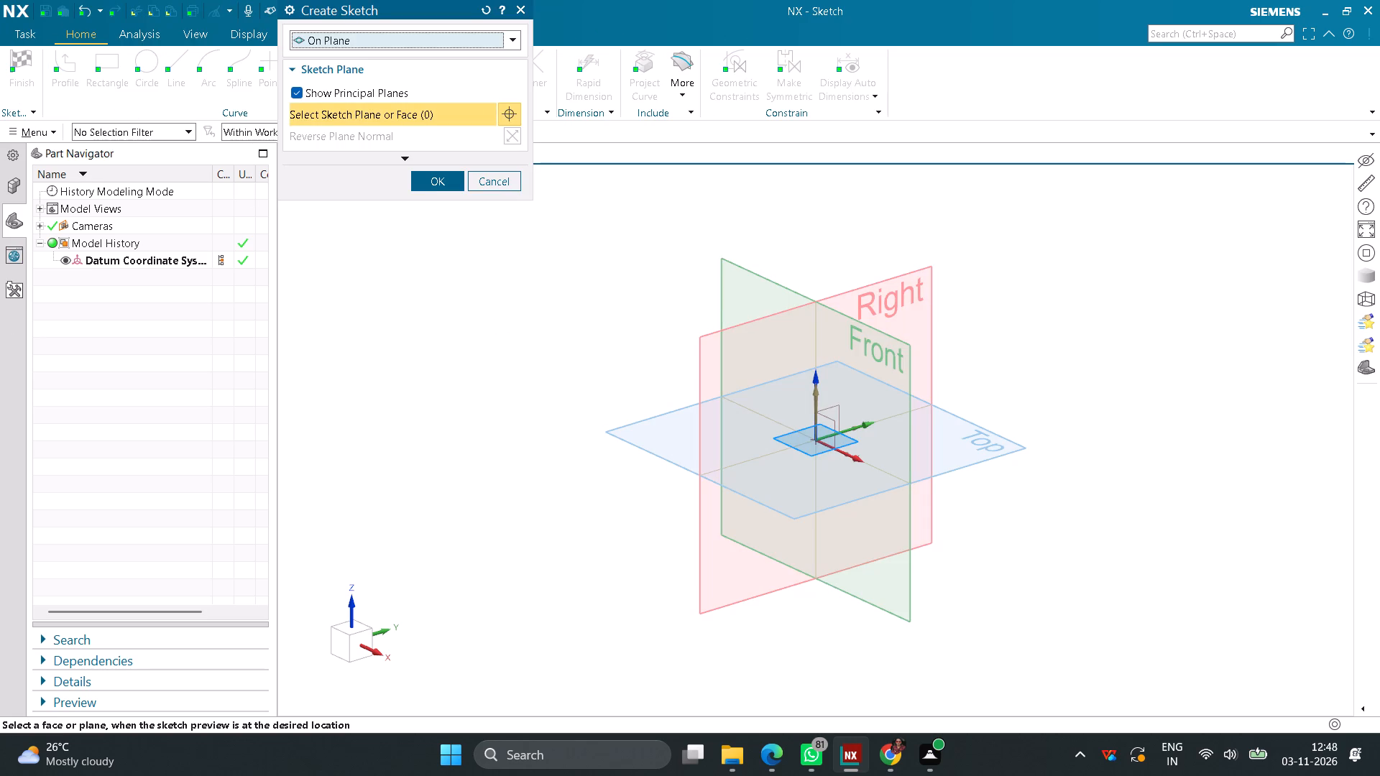
{"action": "left_click", "coordinate": [746, 263]}
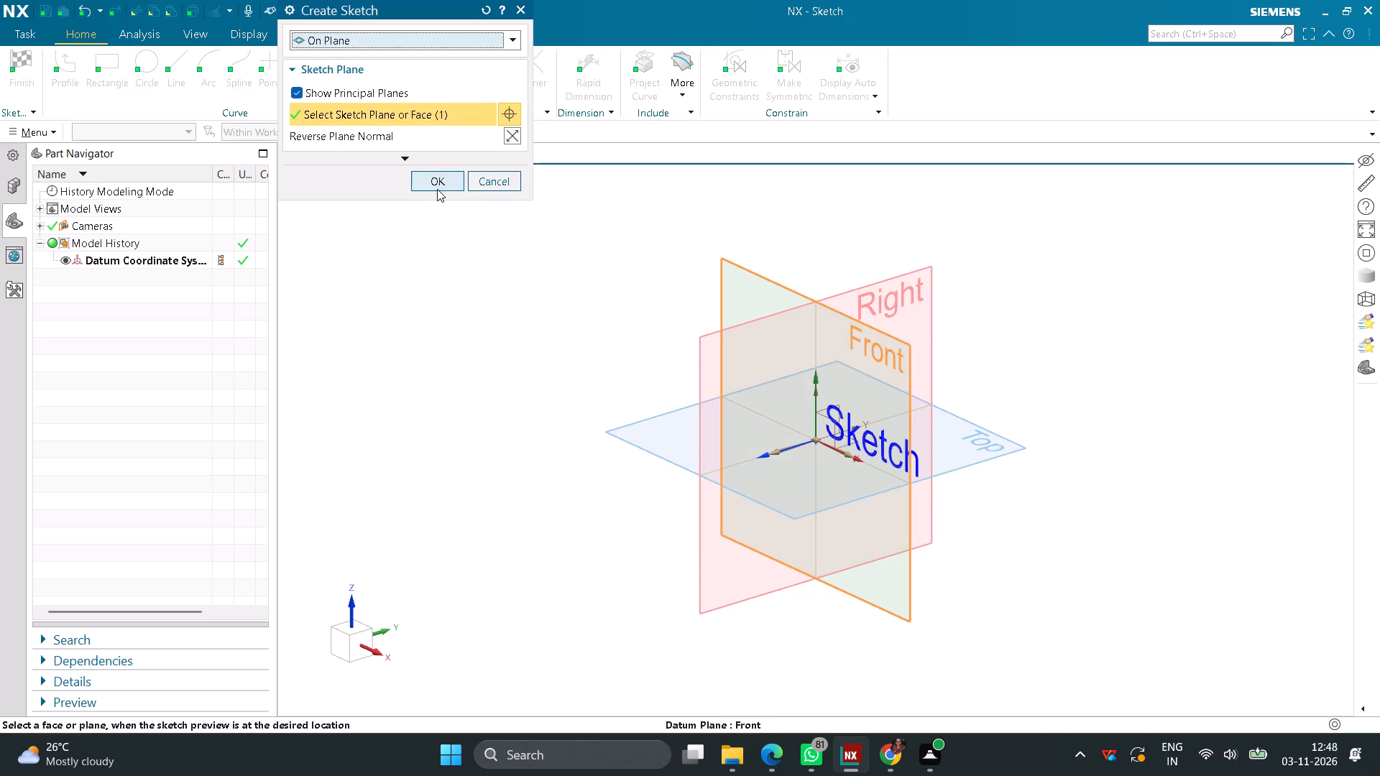
{"action": "left_click", "coordinate": [436, 189]}
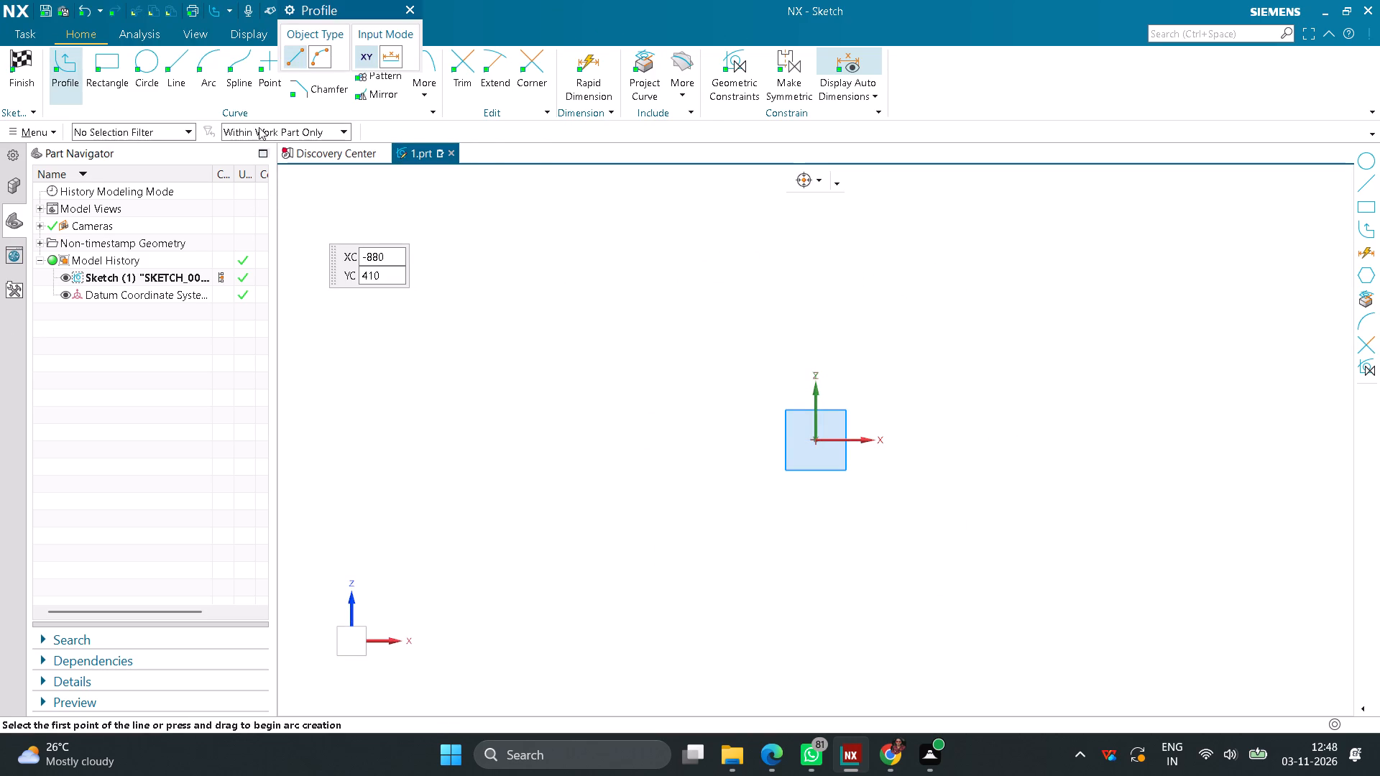
Draw a horizontal rectangle from its centre at the origin, 70 mm wide and 30 mm high, and finish the sketch.
{"action": "left_click", "coordinate": [106, 69]}
{"action": "left_click", "coordinate": [343, 52]}
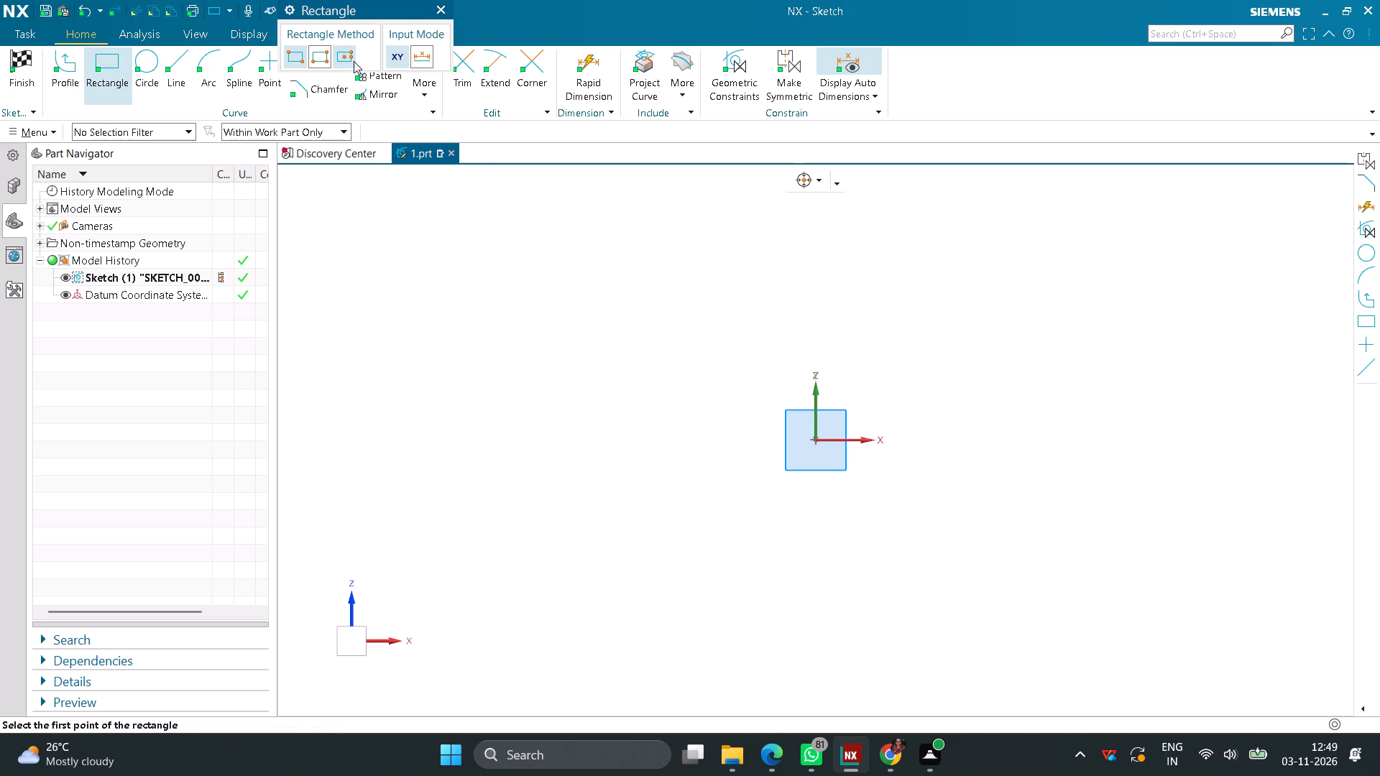
{"action": "left_click", "coordinate": [814, 435]}
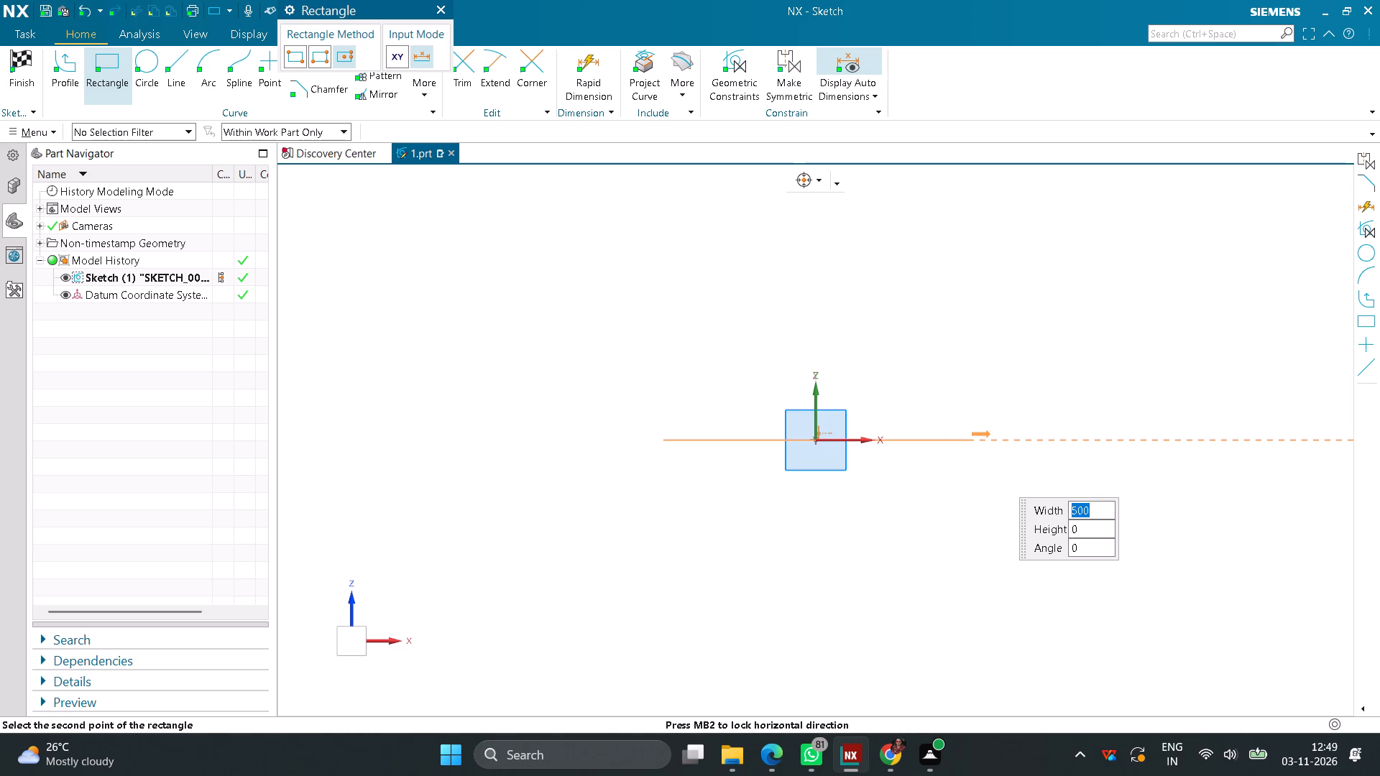
{"action": "type", "text": "70"}
{"action": "key", "text": "Return"}
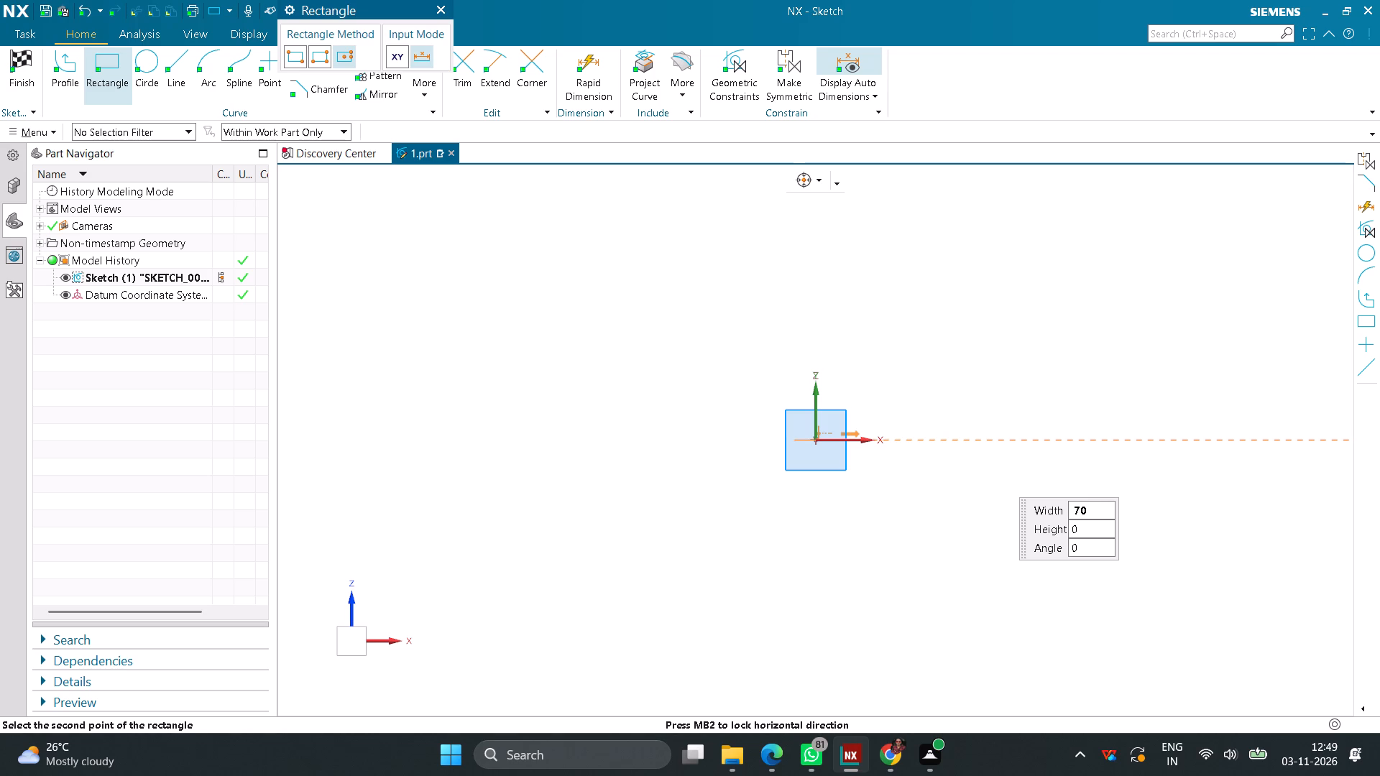
{"action": "left_click", "coordinate": [969, 447]}
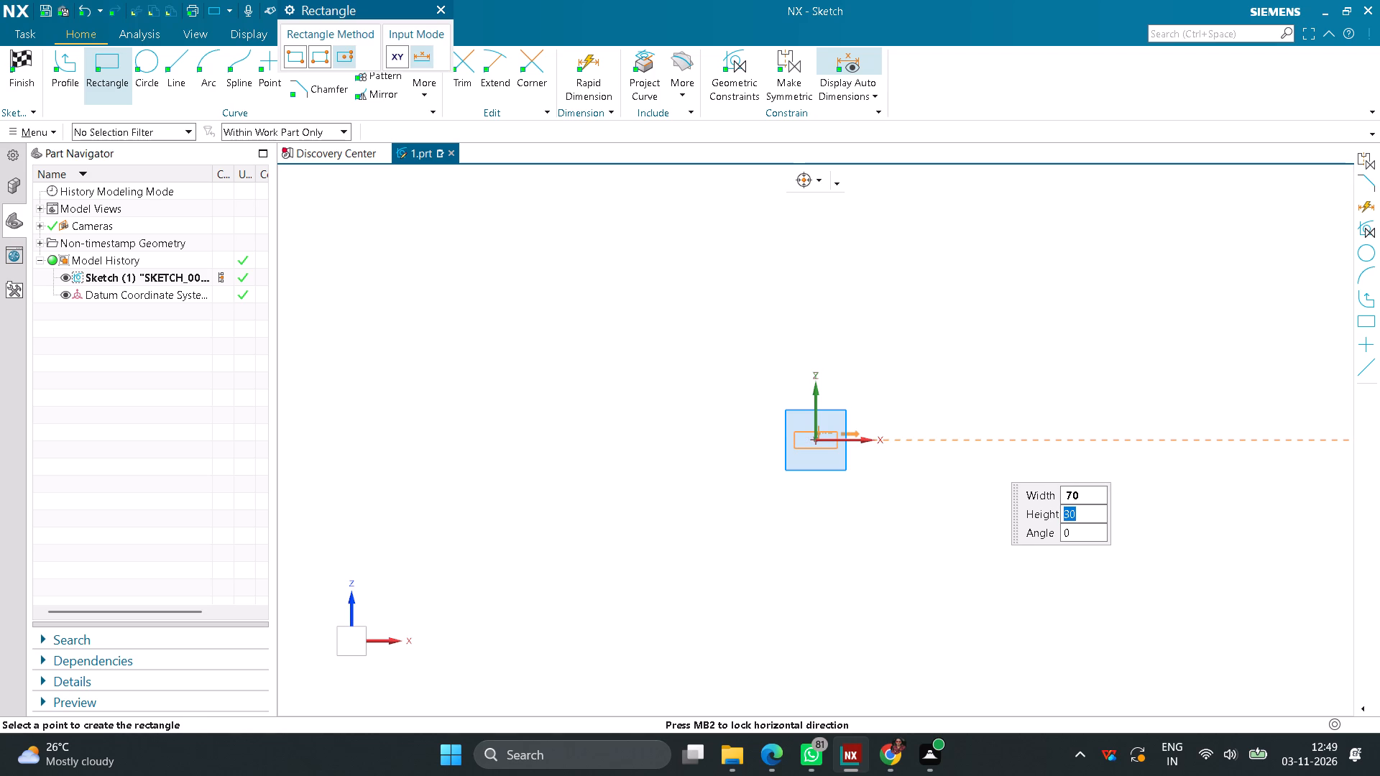
{"action": "key", "text": "Return"}
{"action": "key", "text": "Return"}
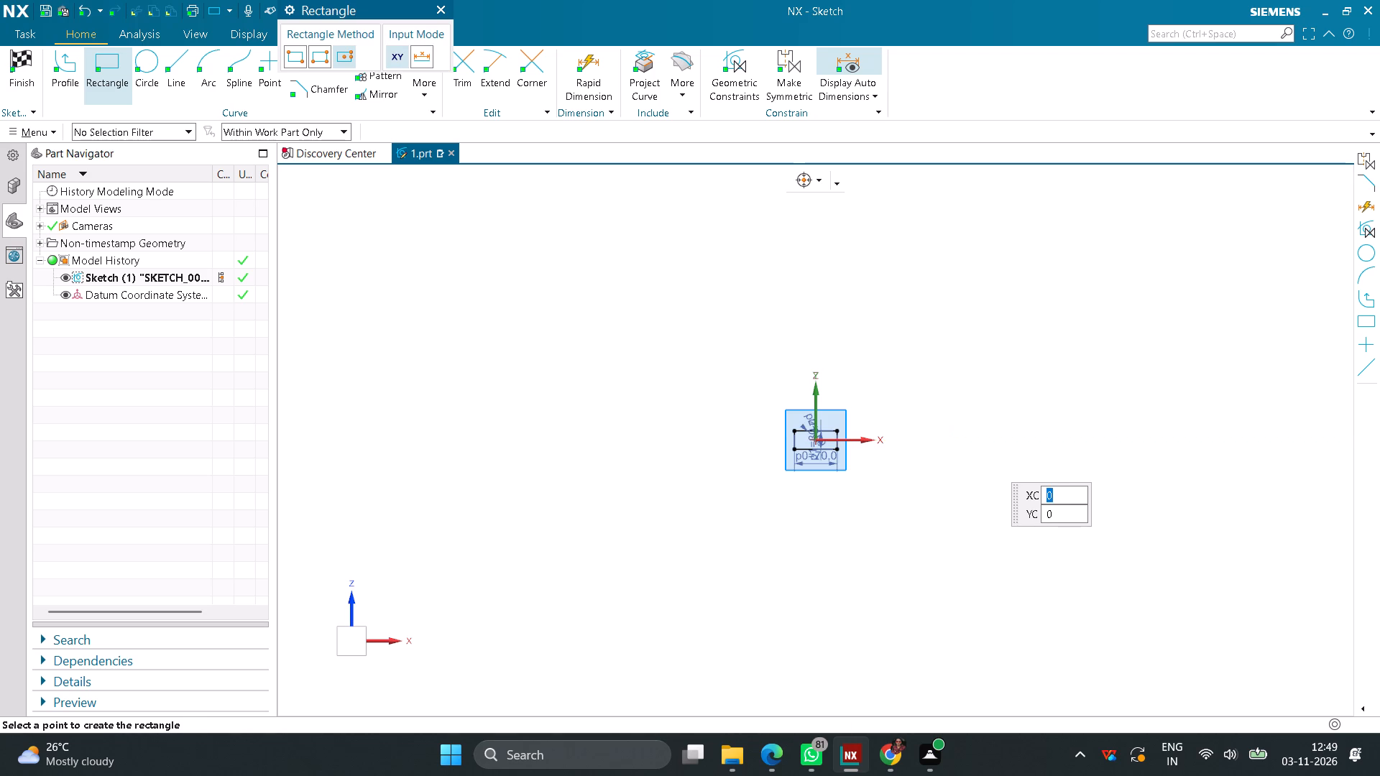
{"action": "left_click", "coordinate": [20, 57]}
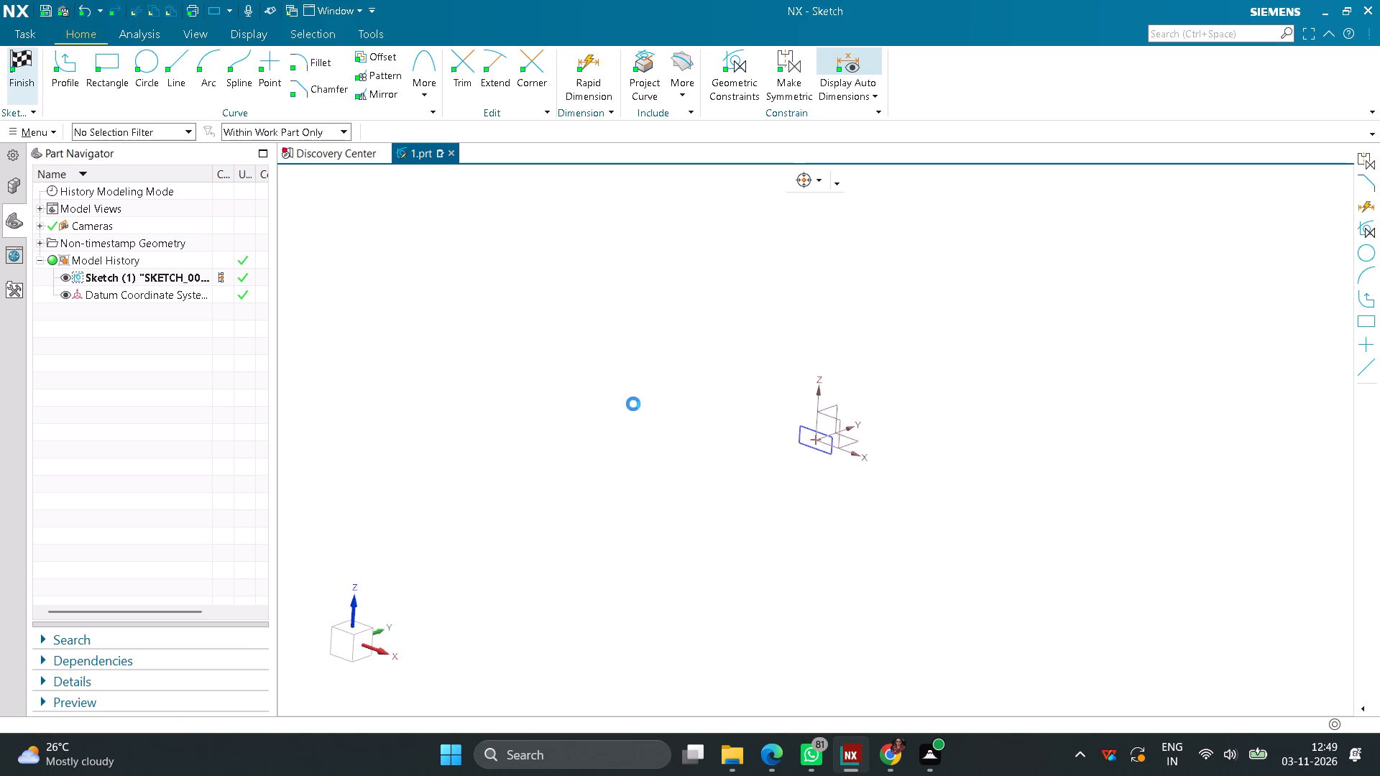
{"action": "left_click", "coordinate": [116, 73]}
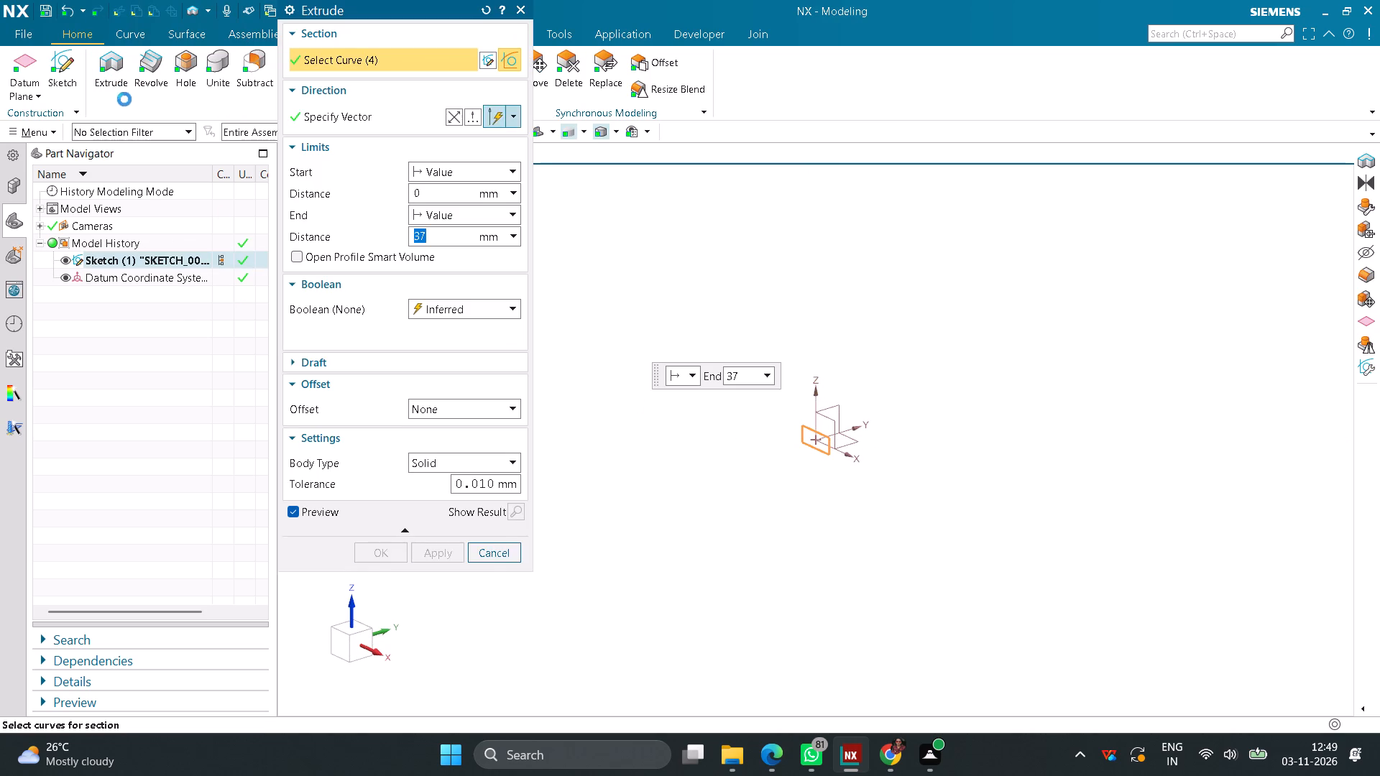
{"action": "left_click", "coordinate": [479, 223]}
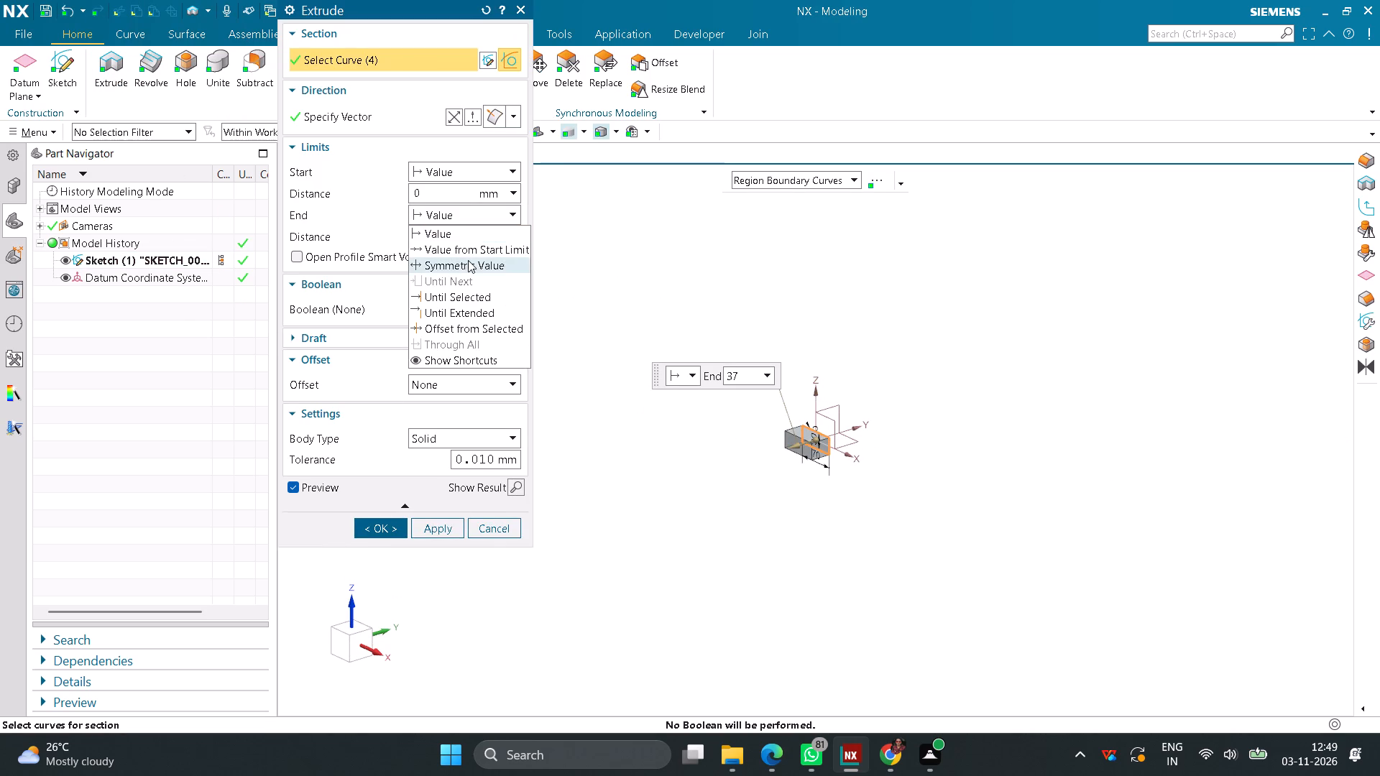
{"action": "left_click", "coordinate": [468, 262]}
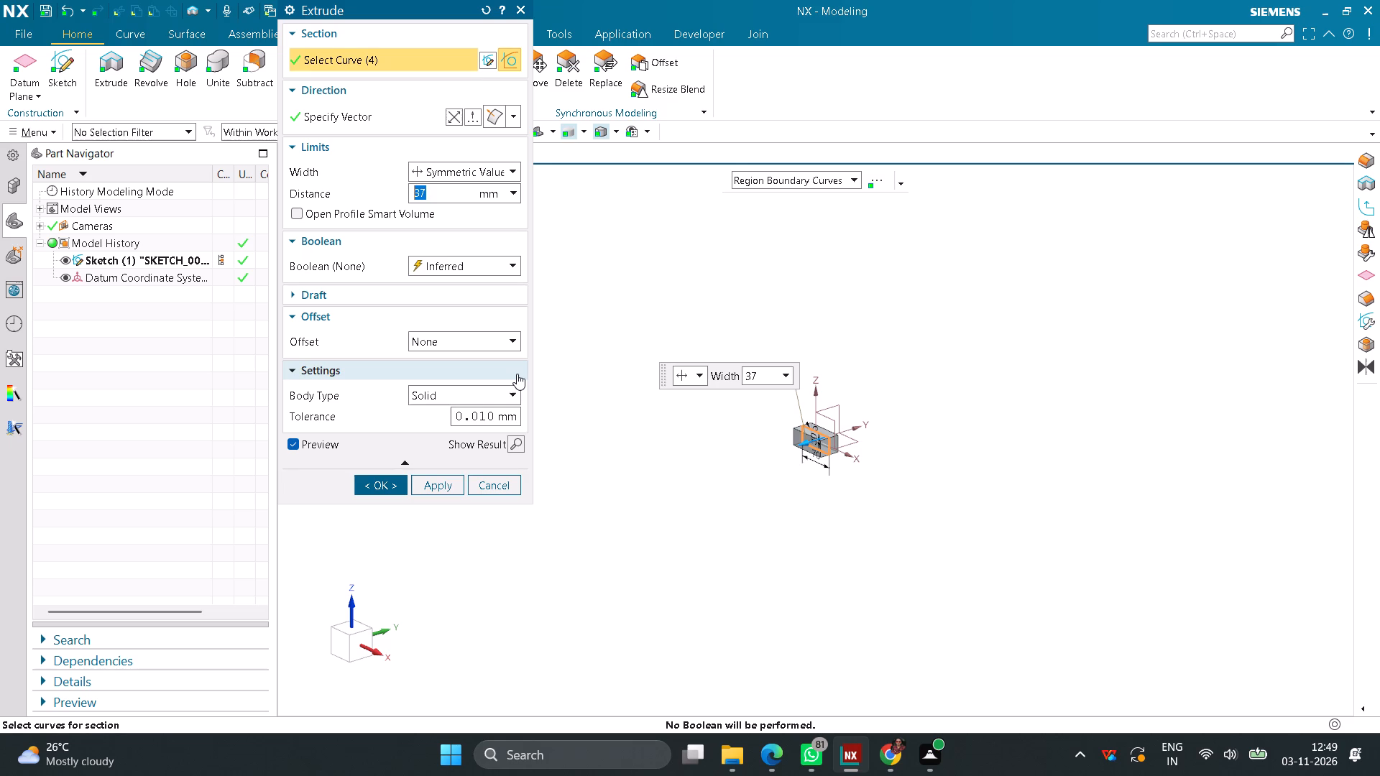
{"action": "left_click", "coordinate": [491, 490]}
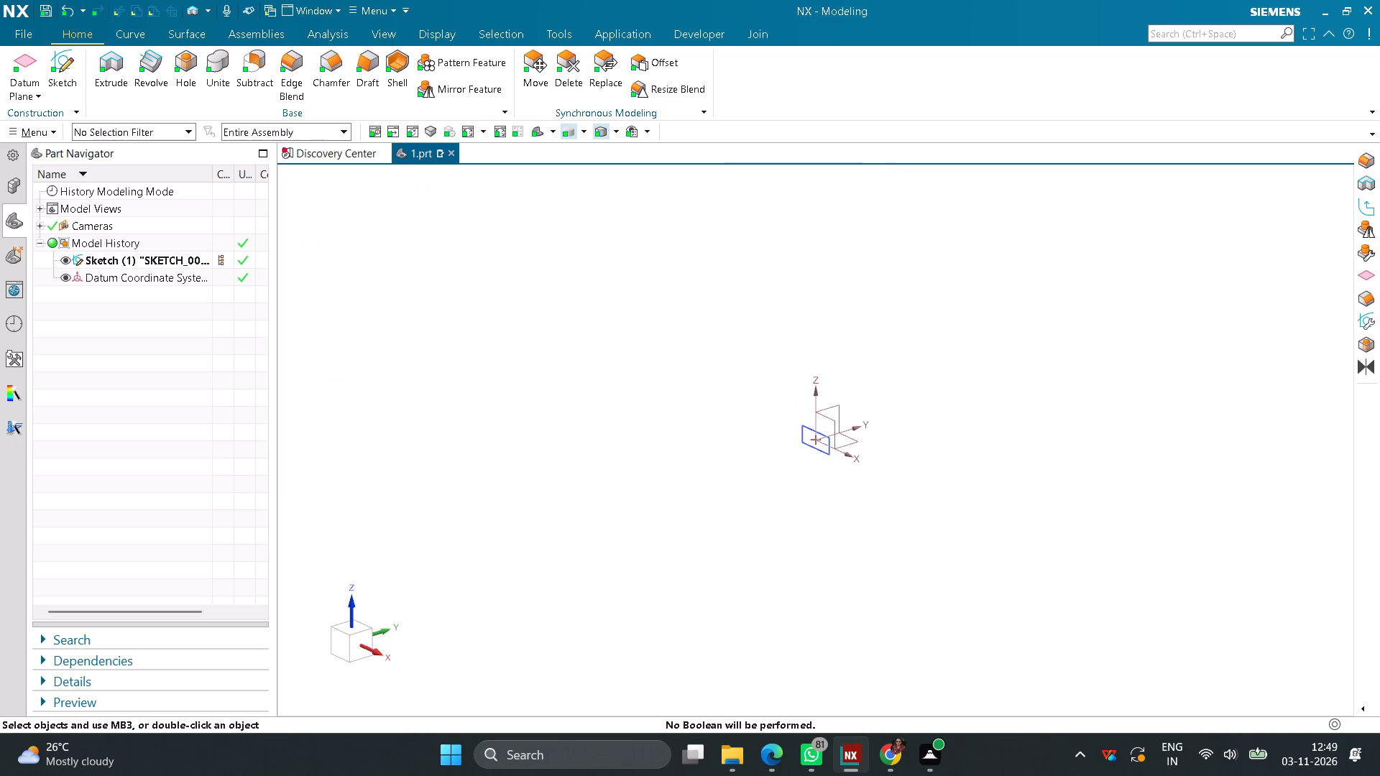
Edit the rectangle sketch, set its vertical height dimension to 40 mm, and finish the sketch.
{"action": "right_click", "coordinate": [801, 437]}
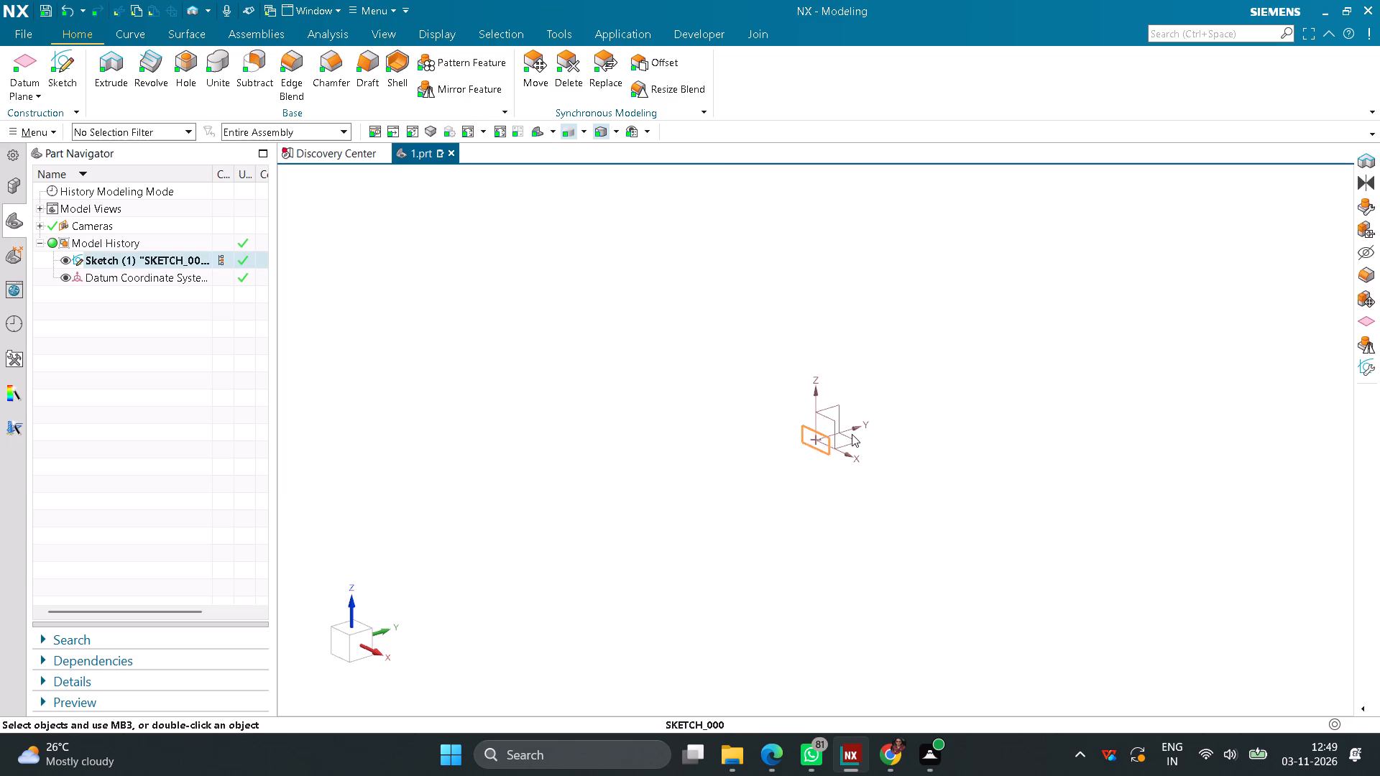
{"action": "left_click", "coordinate": [846, 417]}
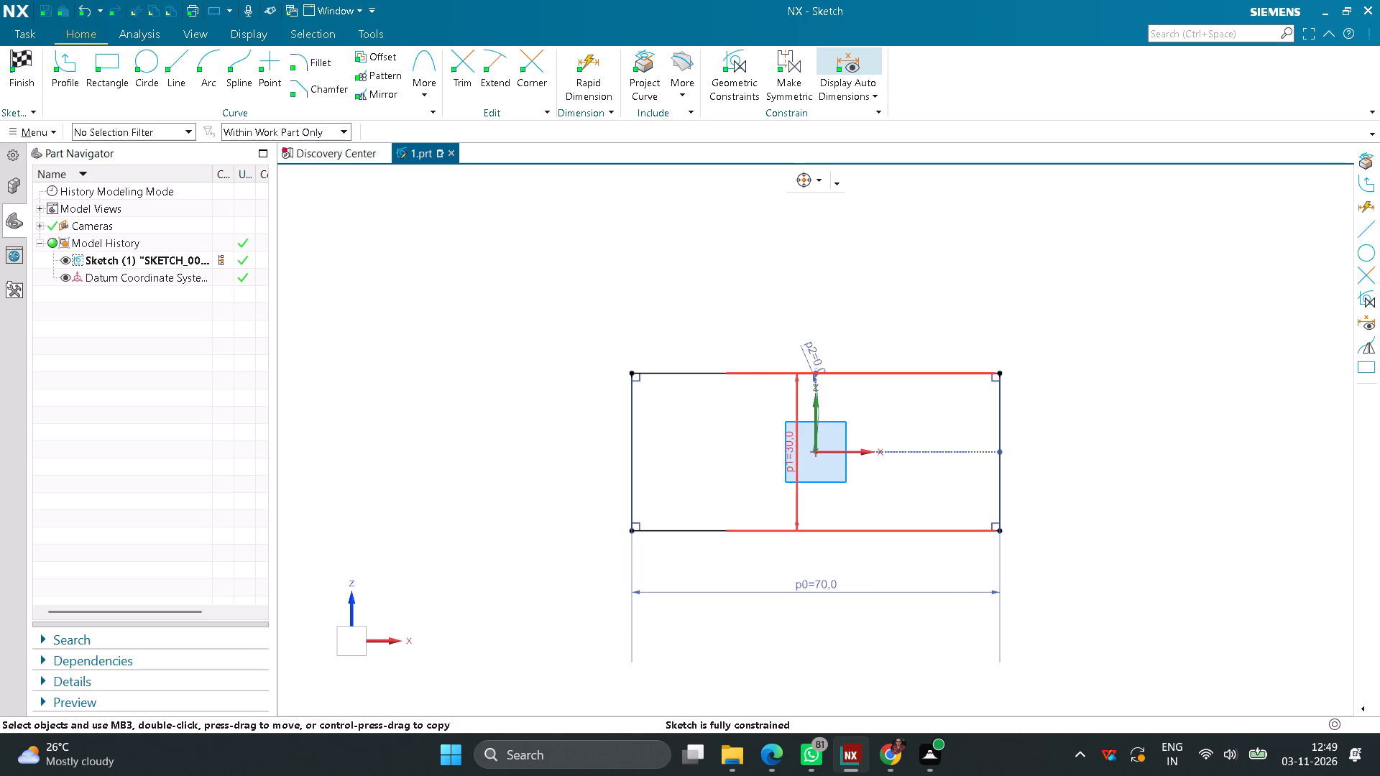
{"action": "double_click", "coordinate": [793, 492]}
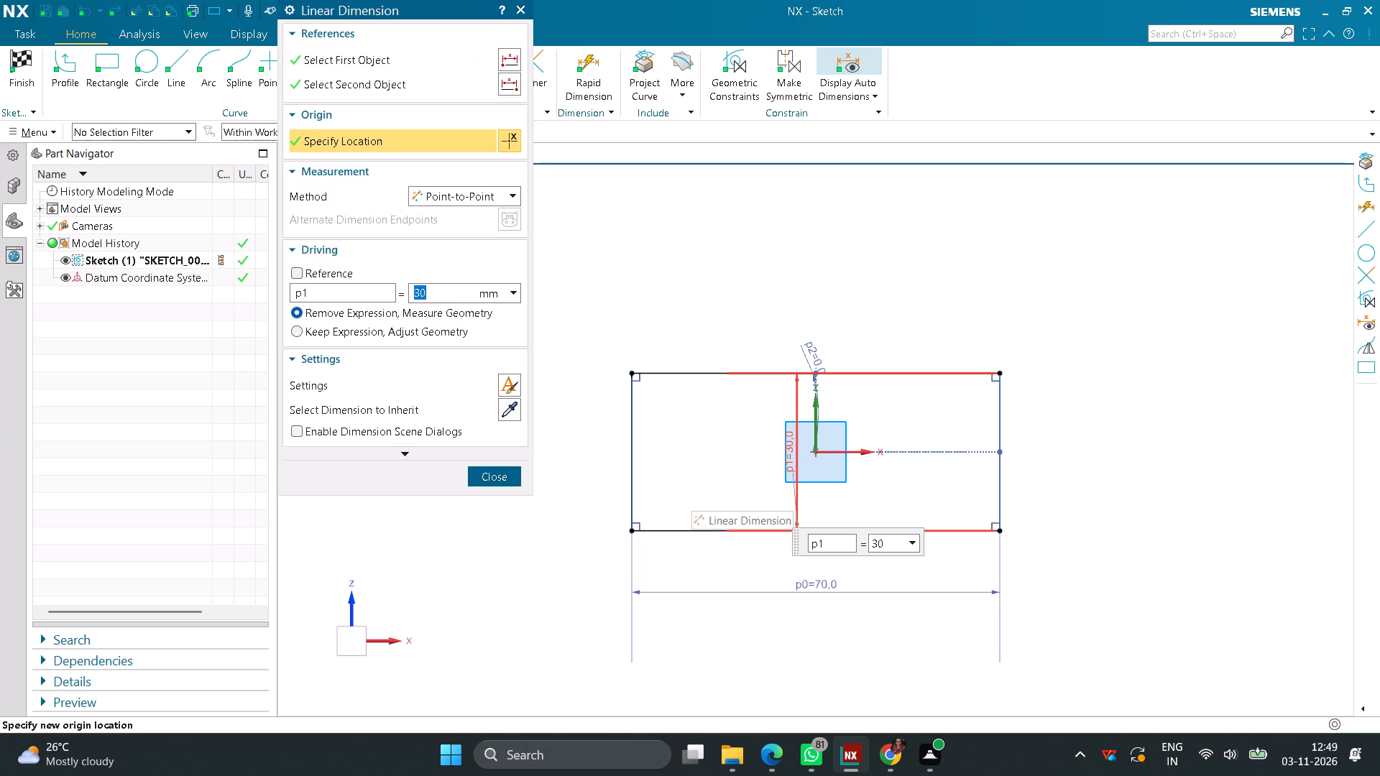
{"action": "type", "text": "40"}
{"action": "key", "text": "Return"}
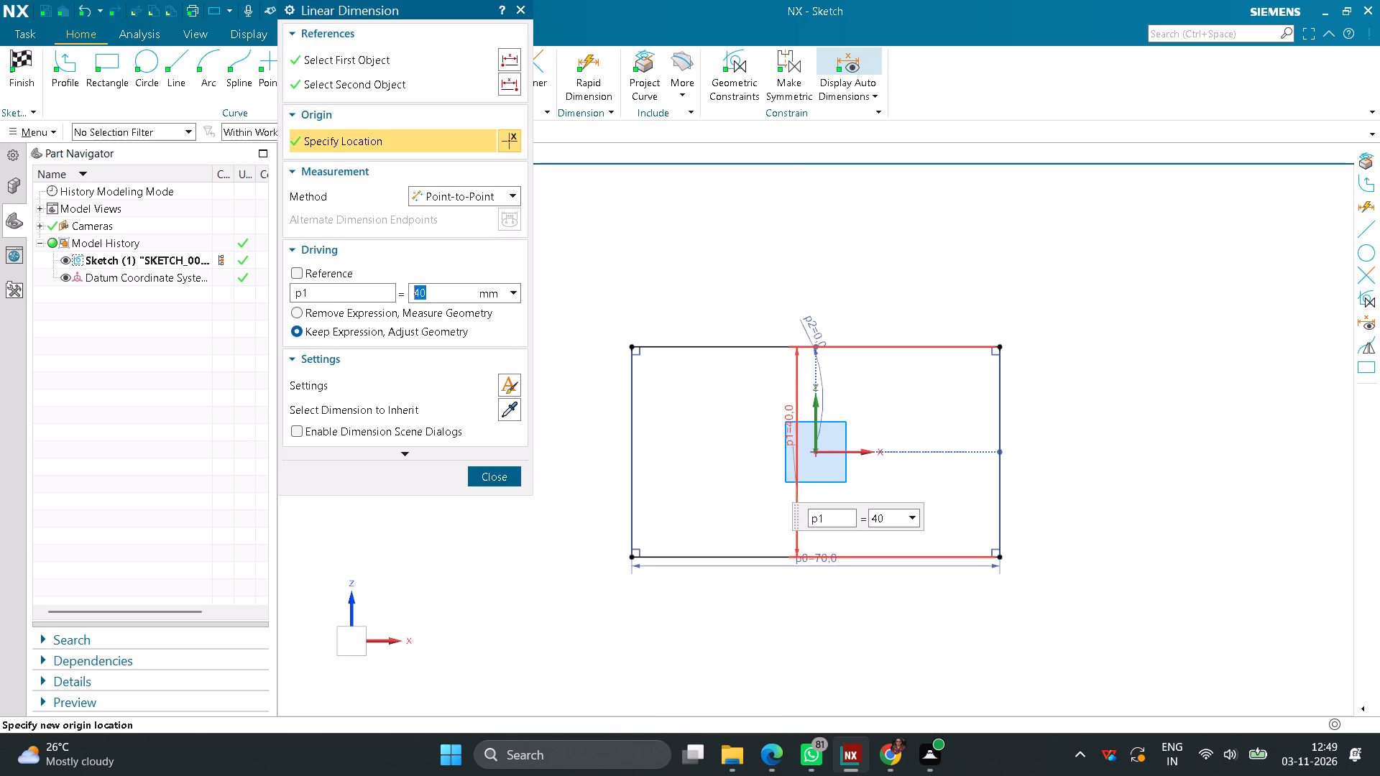
{"action": "left_click", "coordinate": [502, 476]}
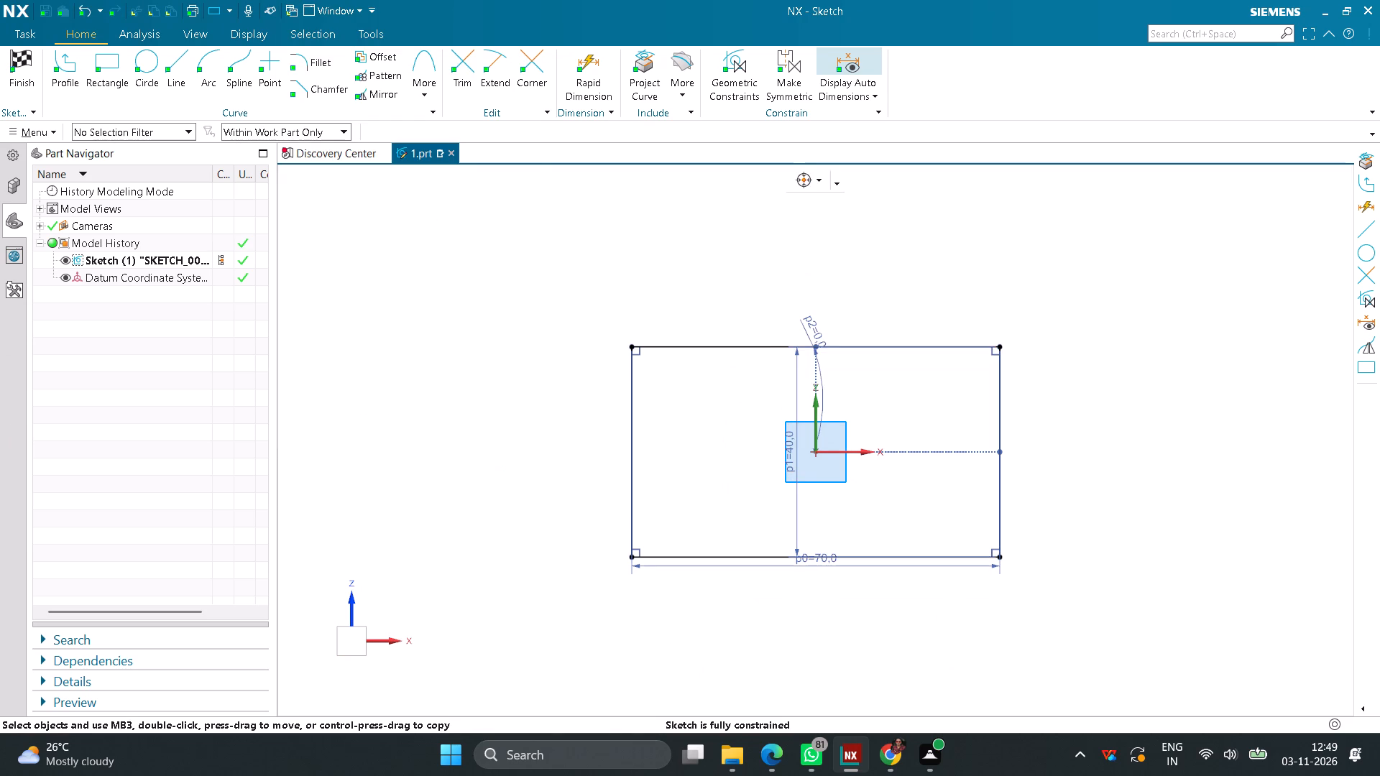
{"action": "left_click", "coordinate": [20, 63]}
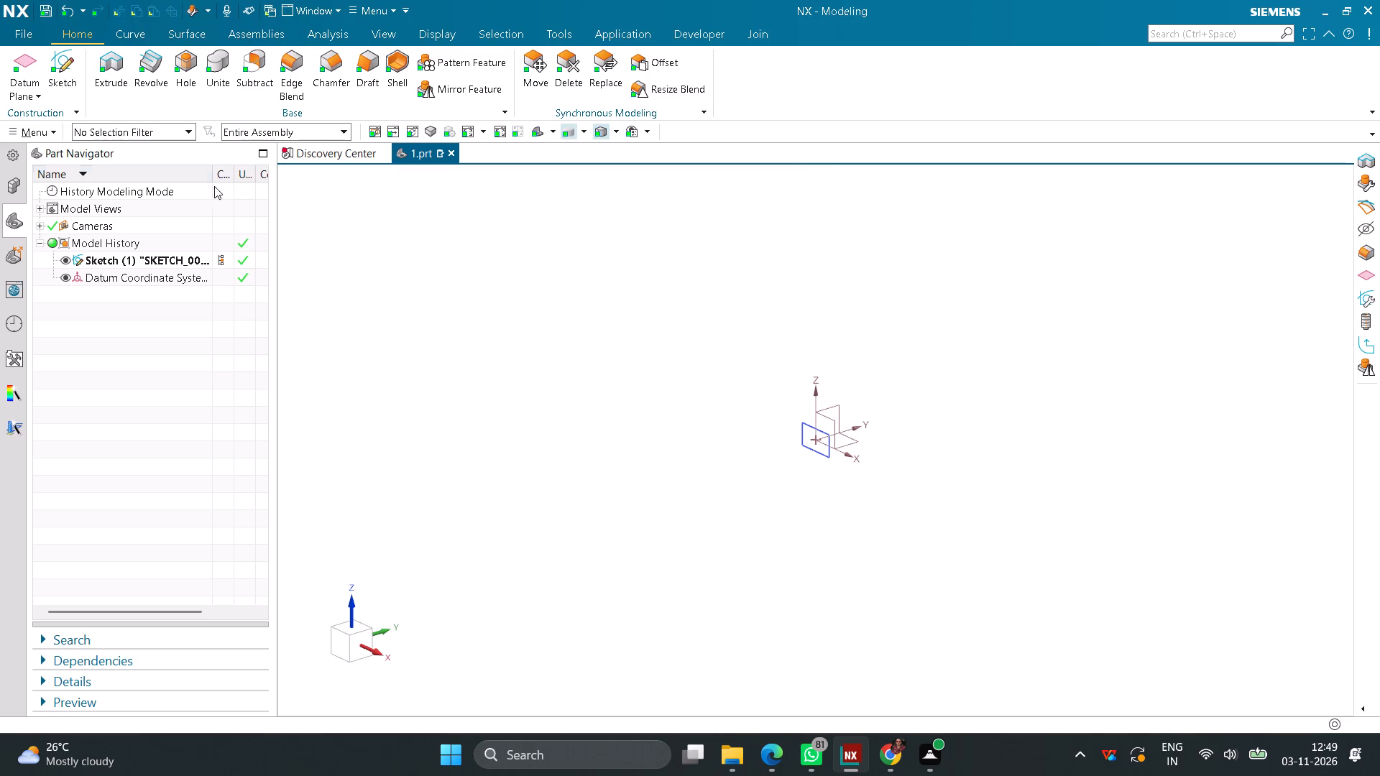
Start an Extrude for the rectangle sketch.
{"action": "left_click", "coordinate": [111, 83]}
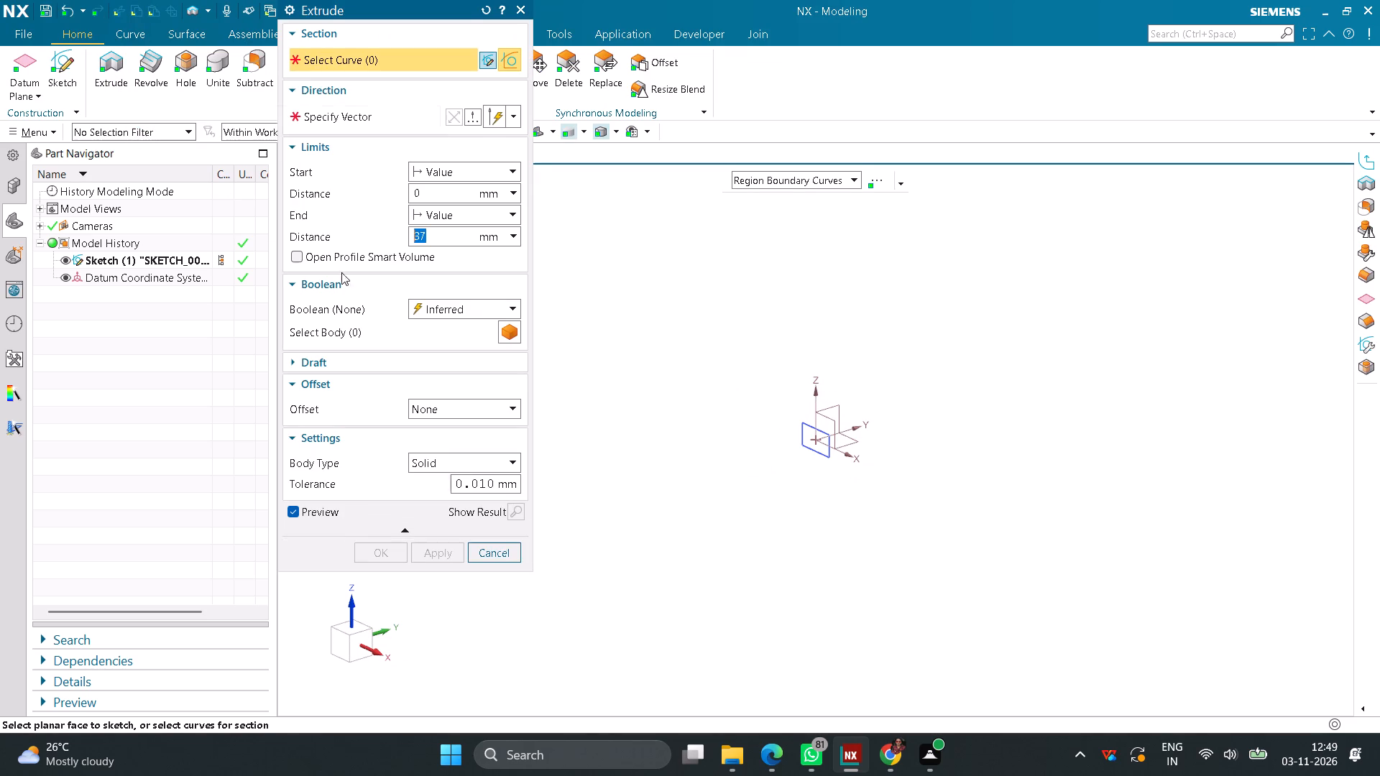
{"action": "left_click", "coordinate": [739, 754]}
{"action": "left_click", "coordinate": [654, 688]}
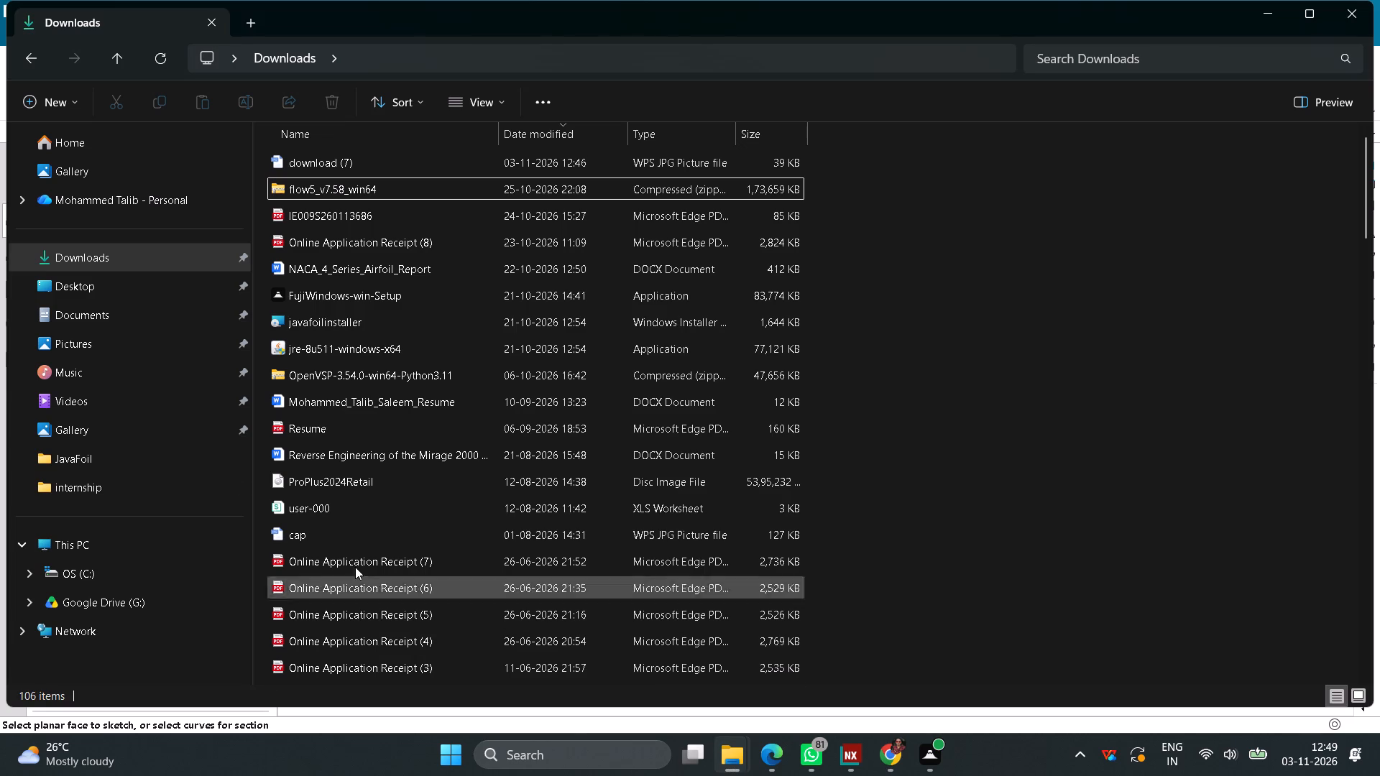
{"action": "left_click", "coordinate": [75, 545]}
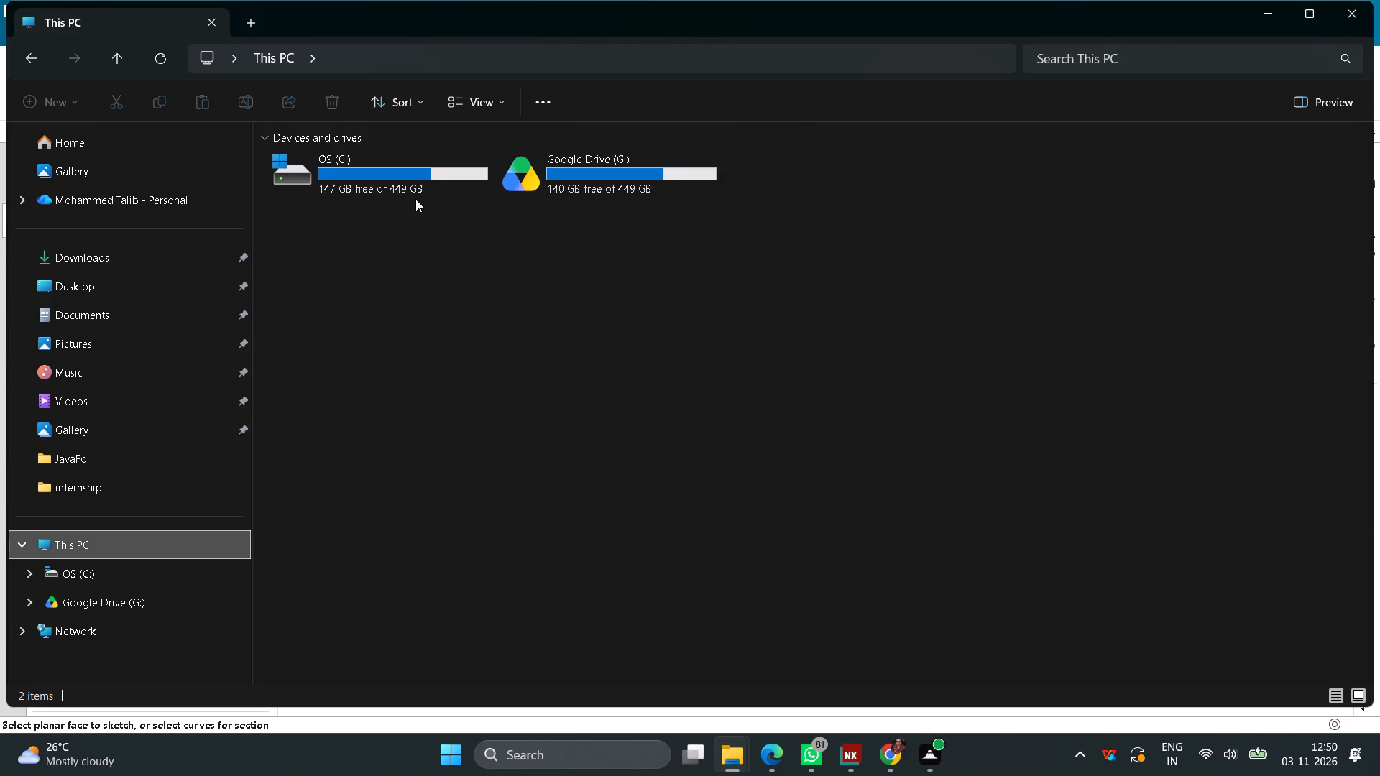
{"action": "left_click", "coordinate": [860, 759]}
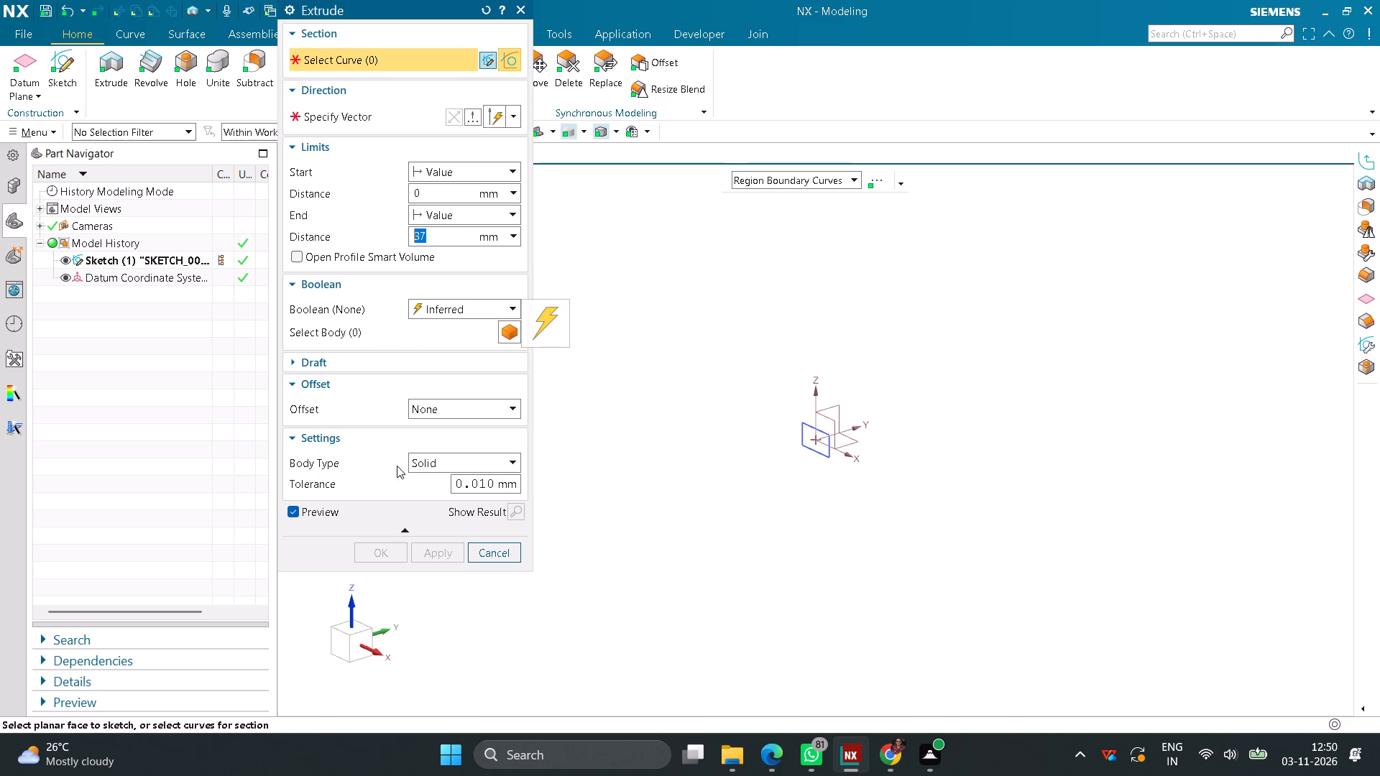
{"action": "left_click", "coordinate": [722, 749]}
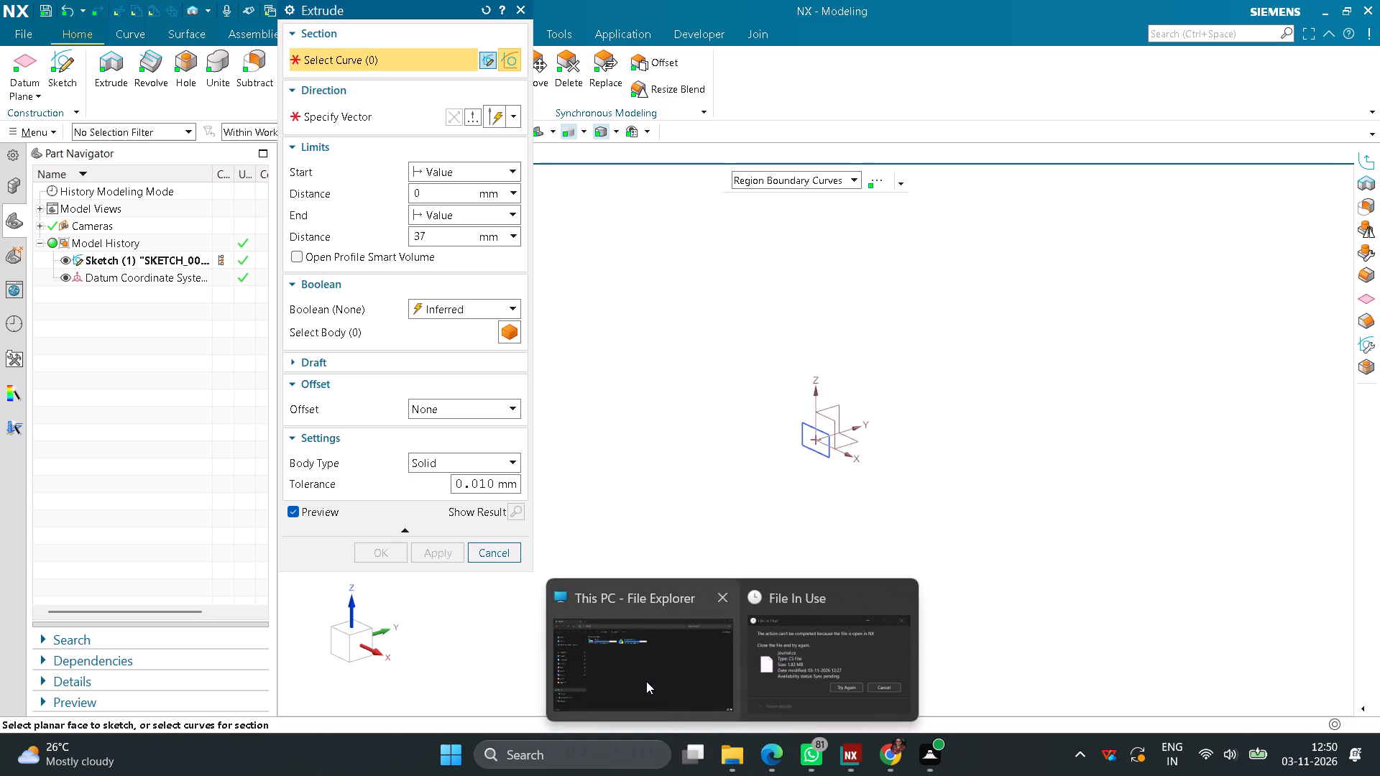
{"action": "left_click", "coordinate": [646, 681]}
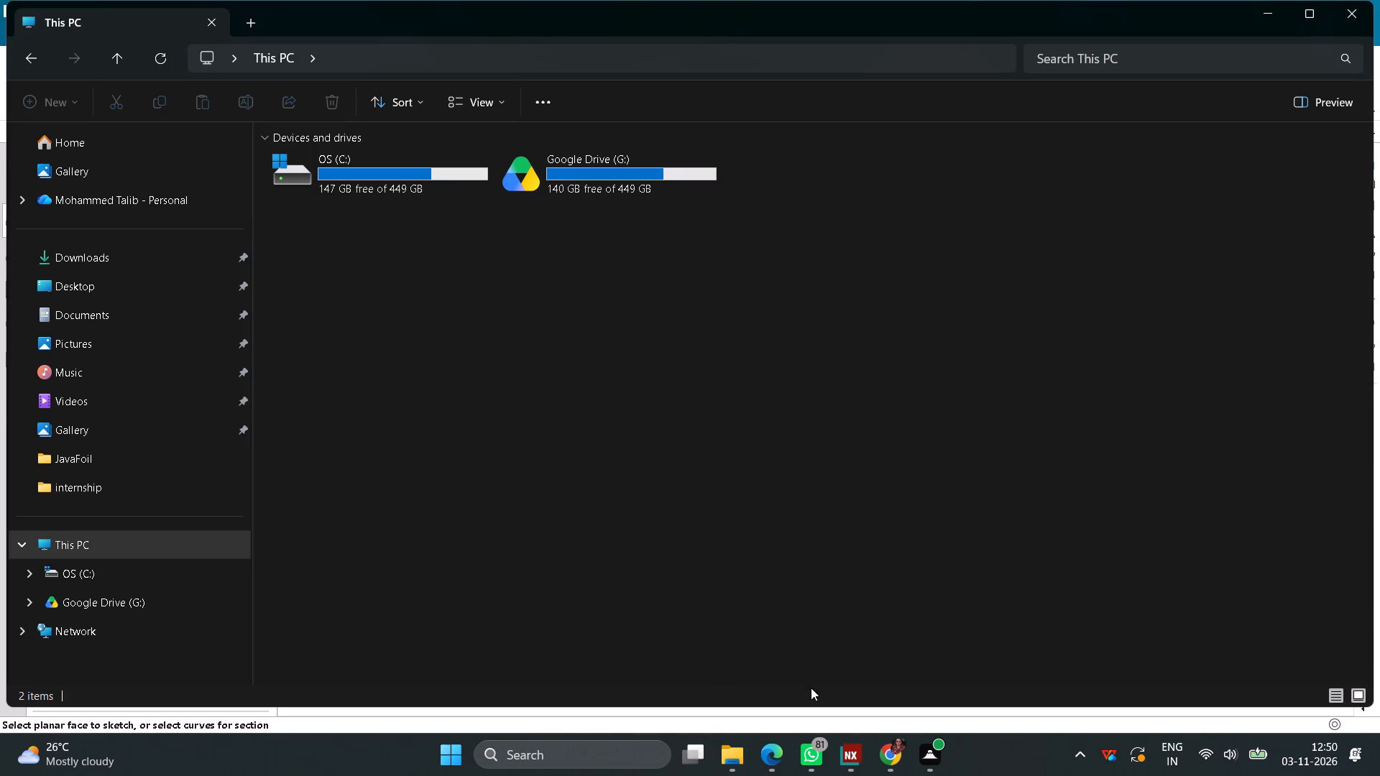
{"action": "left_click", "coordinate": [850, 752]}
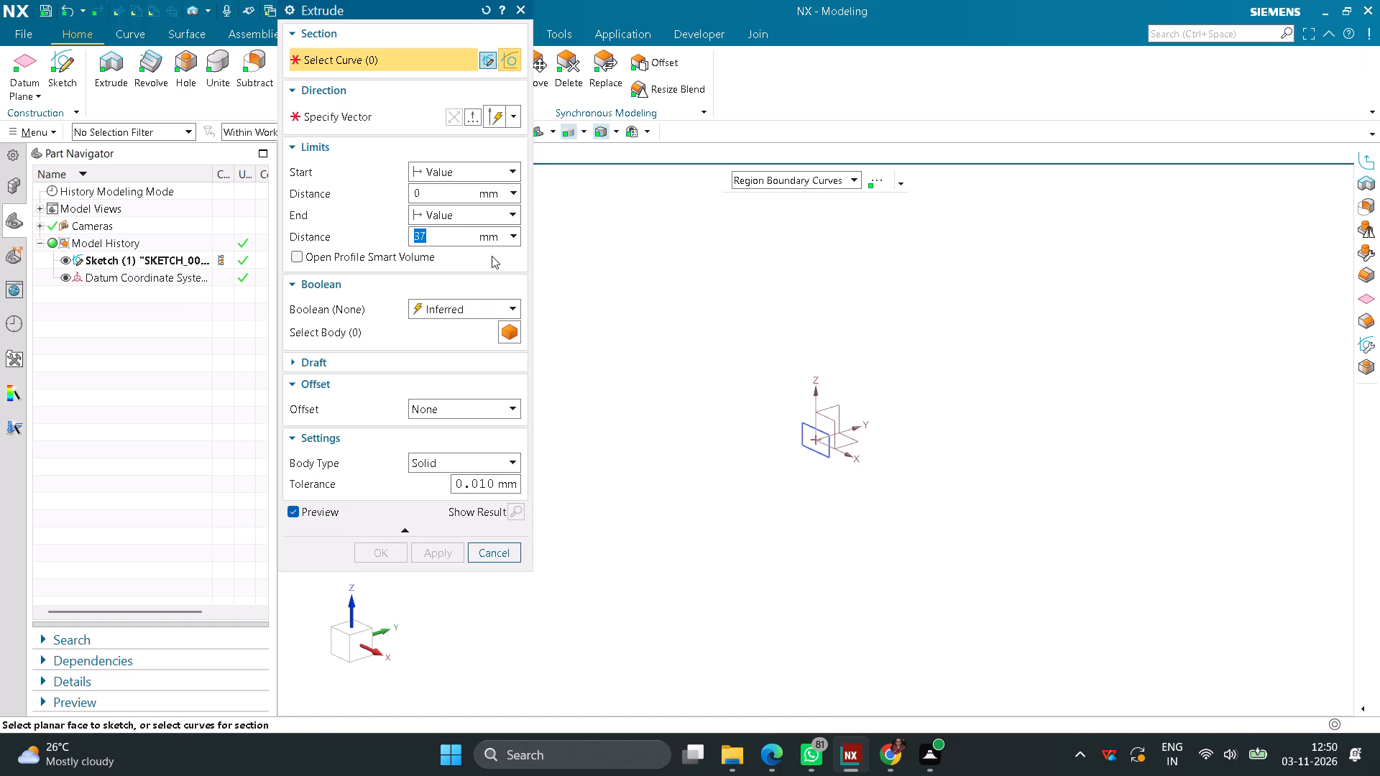
Extrude the rectangle sketch as a solid with a symmetric distance of 30 mm.
{"action": "left_click", "coordinate": [806, 429]}
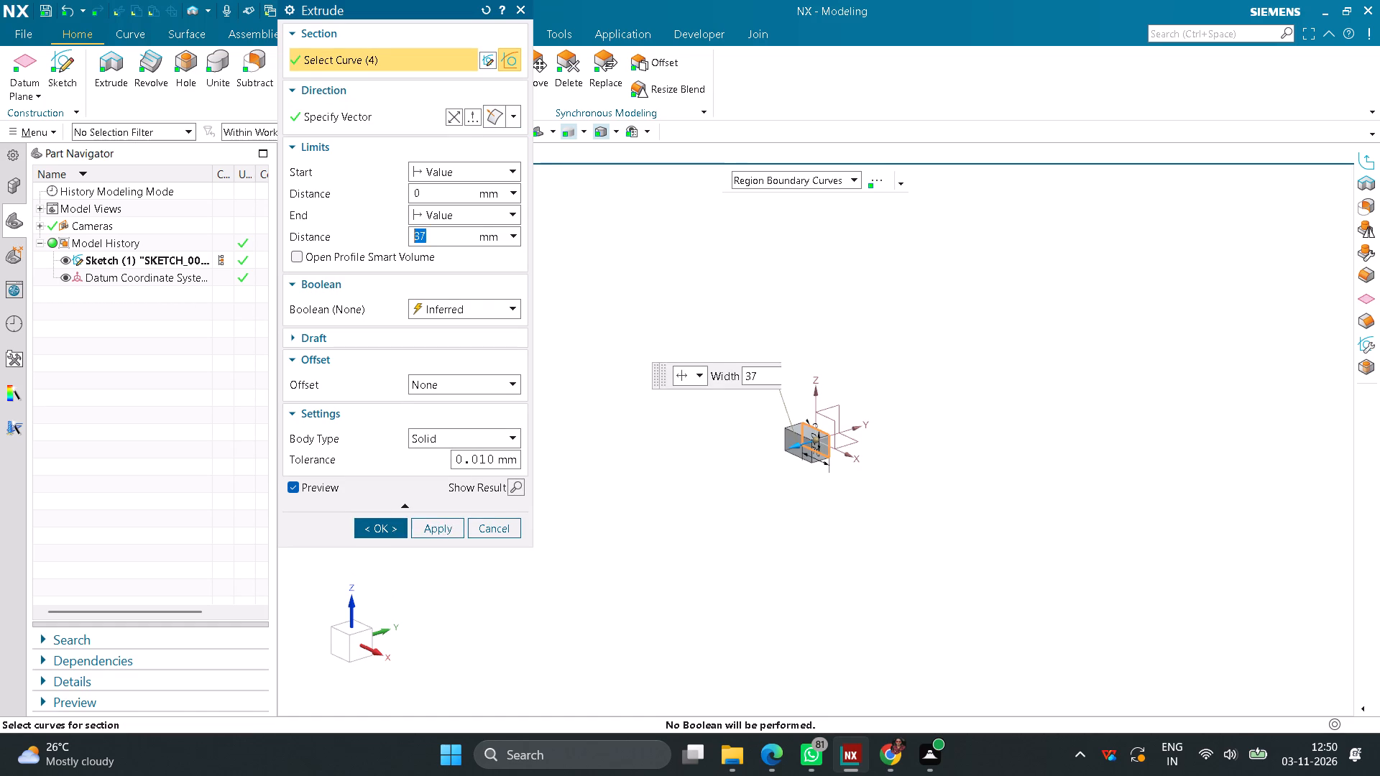
{"action": "left_click", "coordinate": [512, 213]}
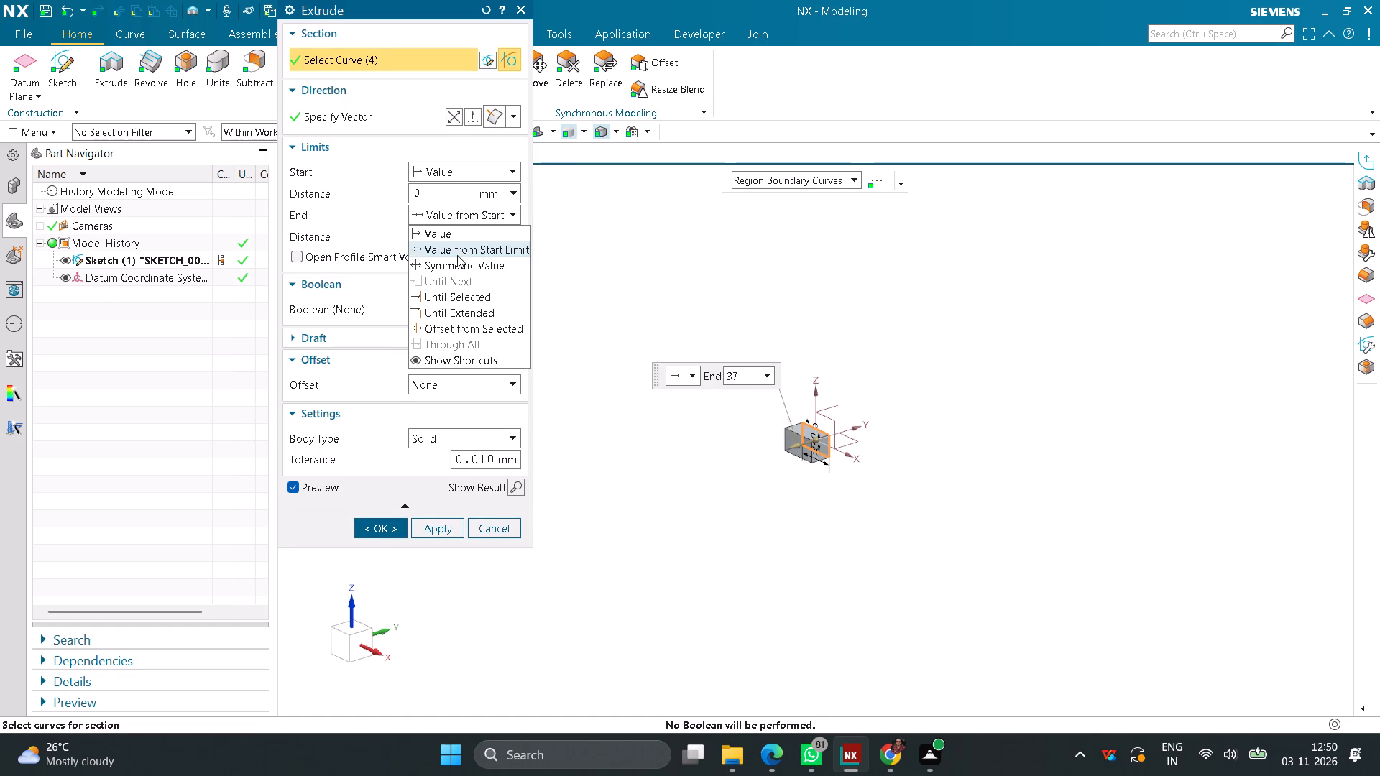
{"action": "left_click", "coordinate": [473, 269]}
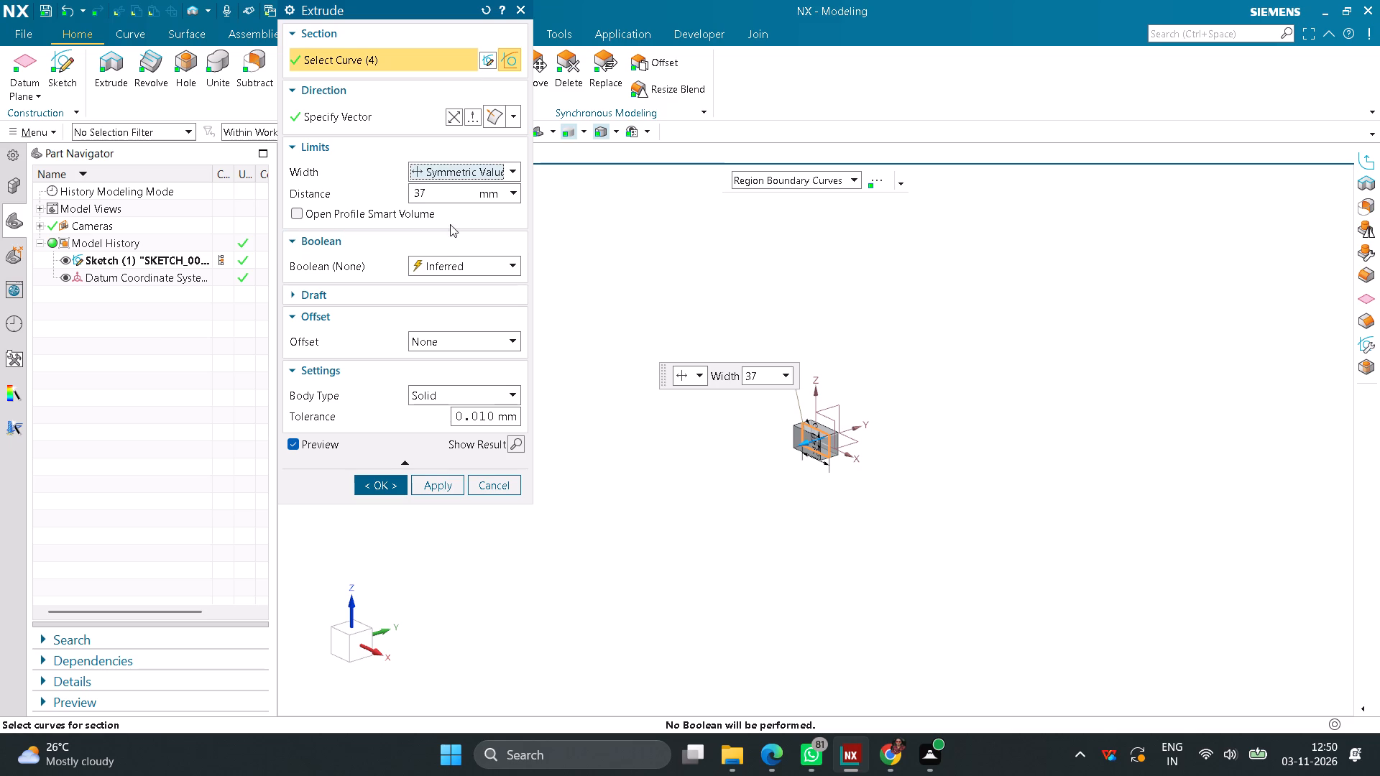
{"action": "left_click_drag", "start_coordinate": [438, 200], "coordinate": [354, 195]}
{"action": "type", "text": "30"}
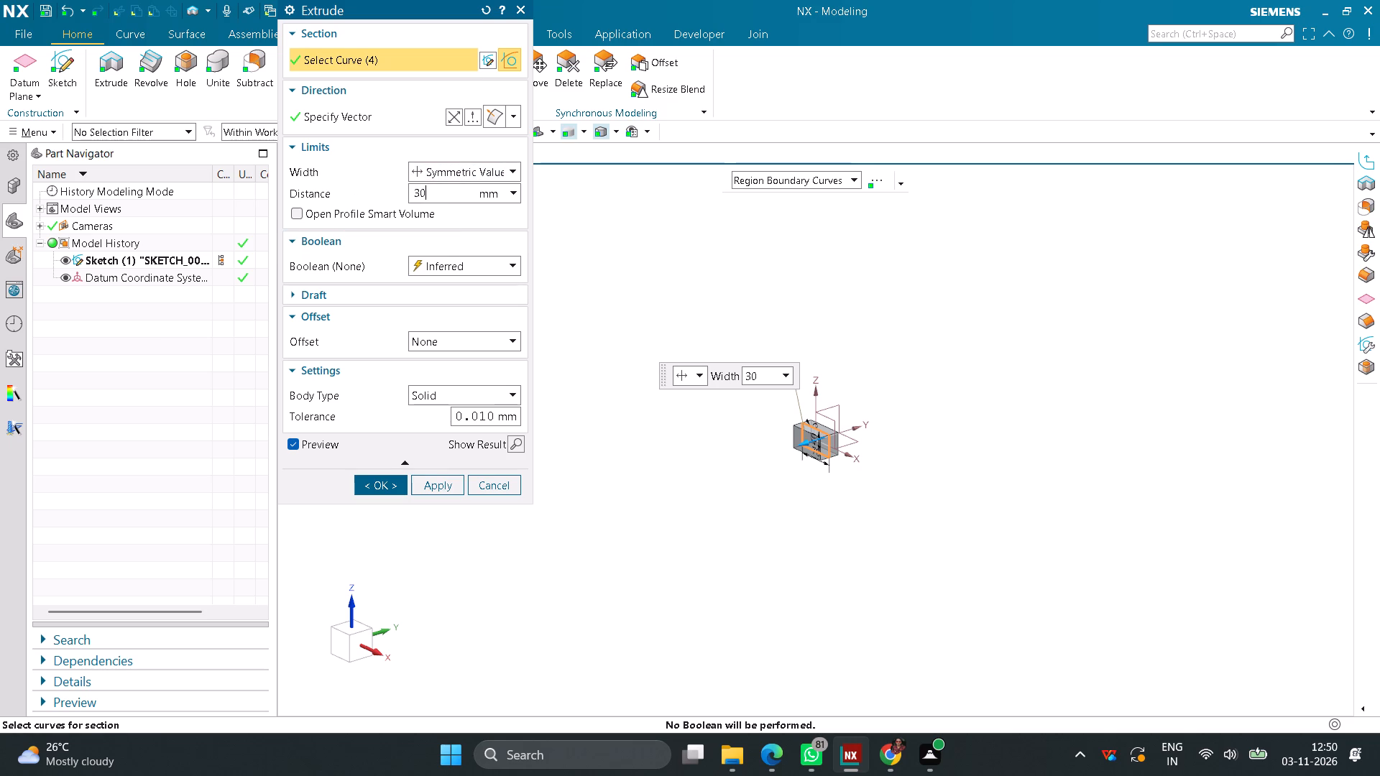
{"action": "key", "text": "Return"}
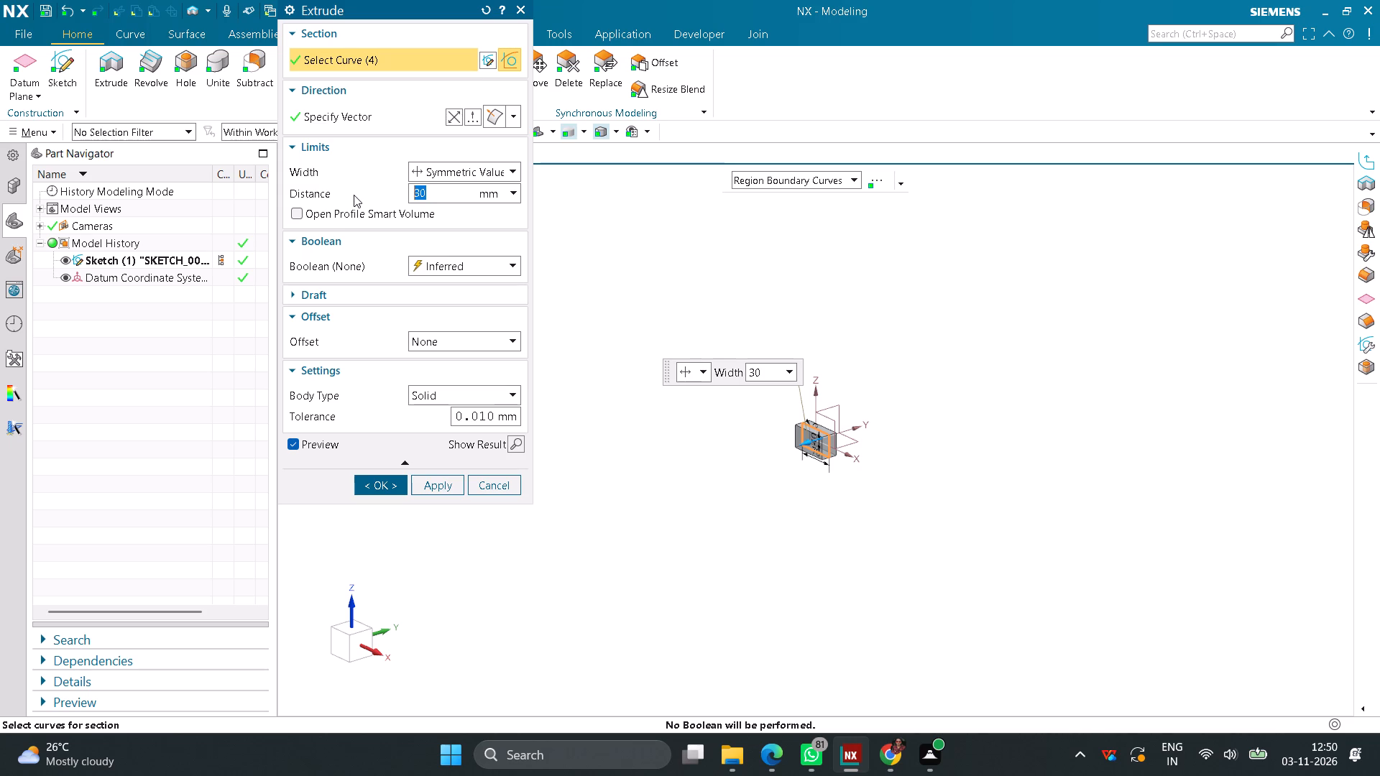
{"action": "left_click", "coordinate": [394, 486]}
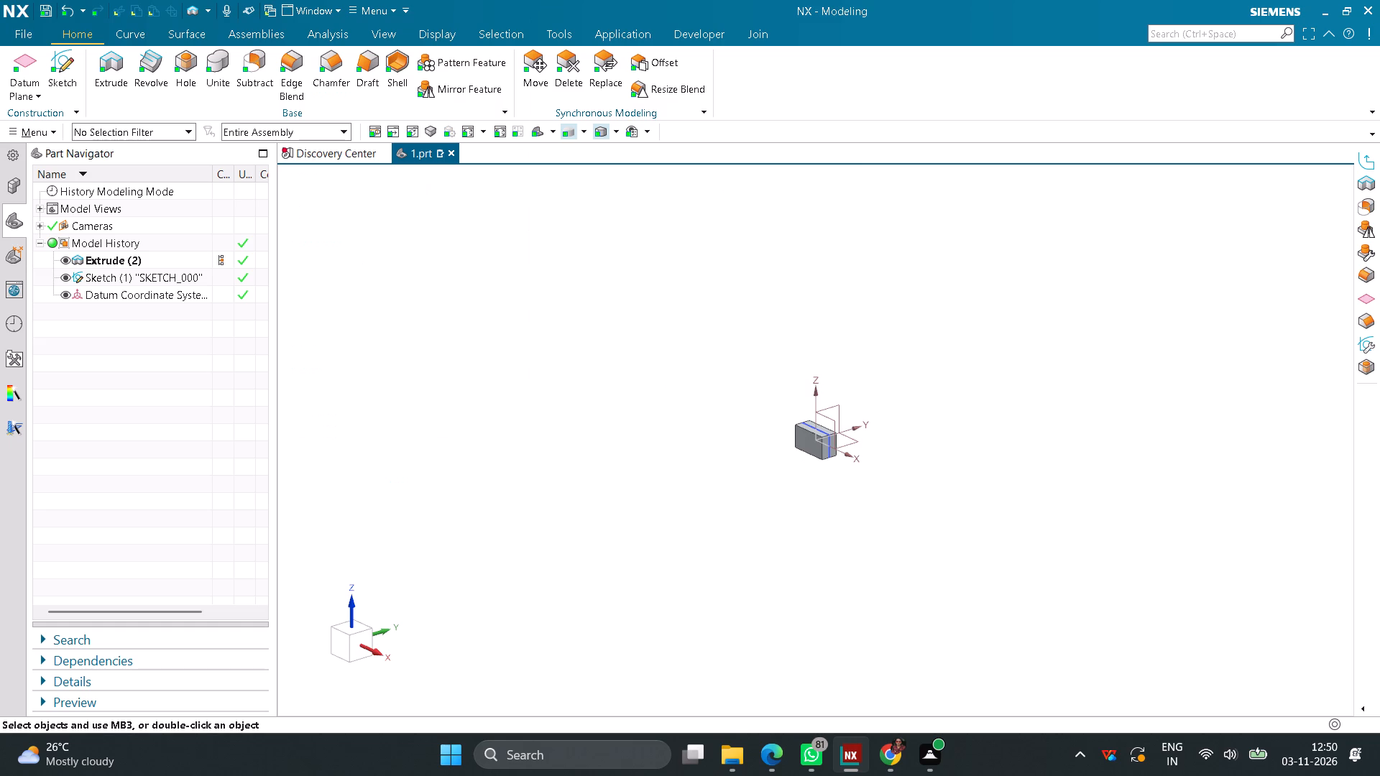
Create a sketch on the block's large front face, on the negative Y side.
{"action": "left_click", "coordinate": [68, 71]}
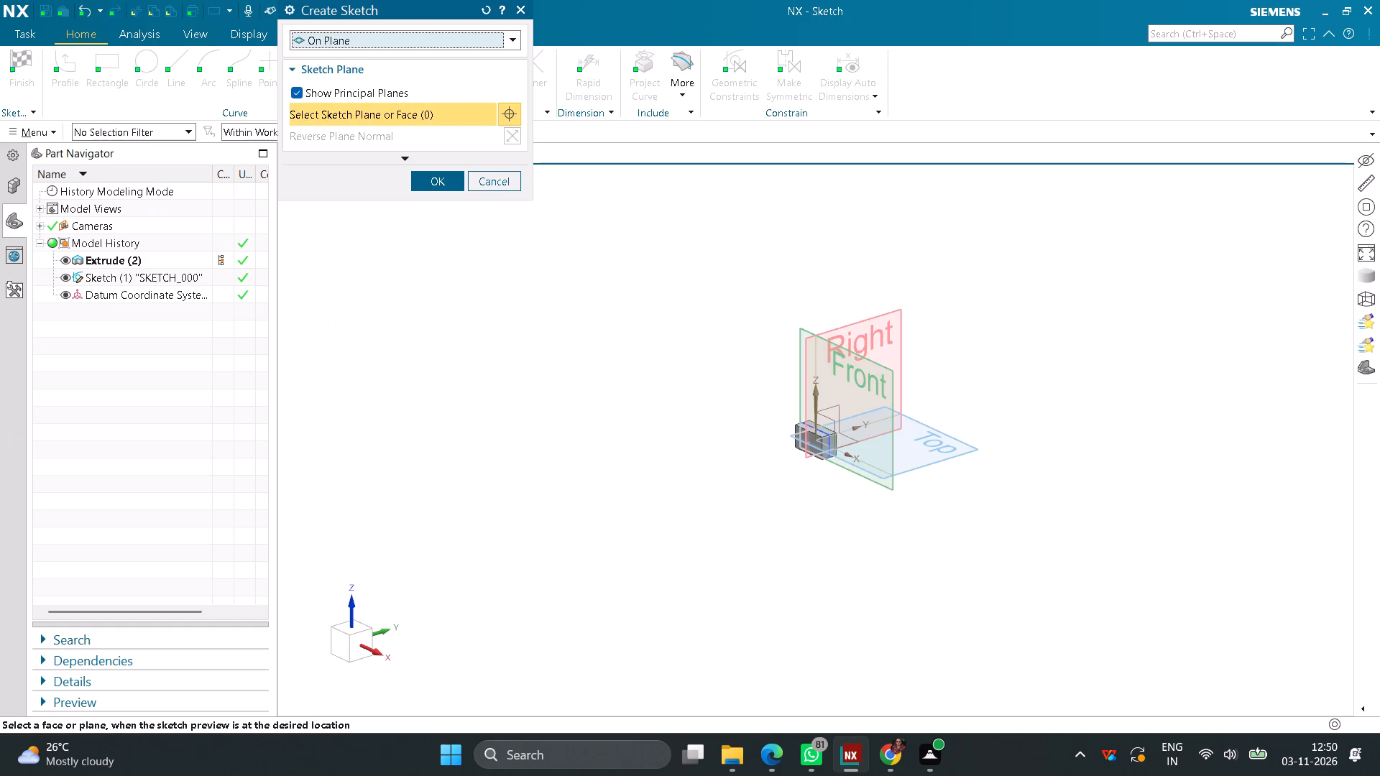
{"action": "scroll", "coordinate": [827, 484], "scroll_direction": "up", "scroll_amount": 7}
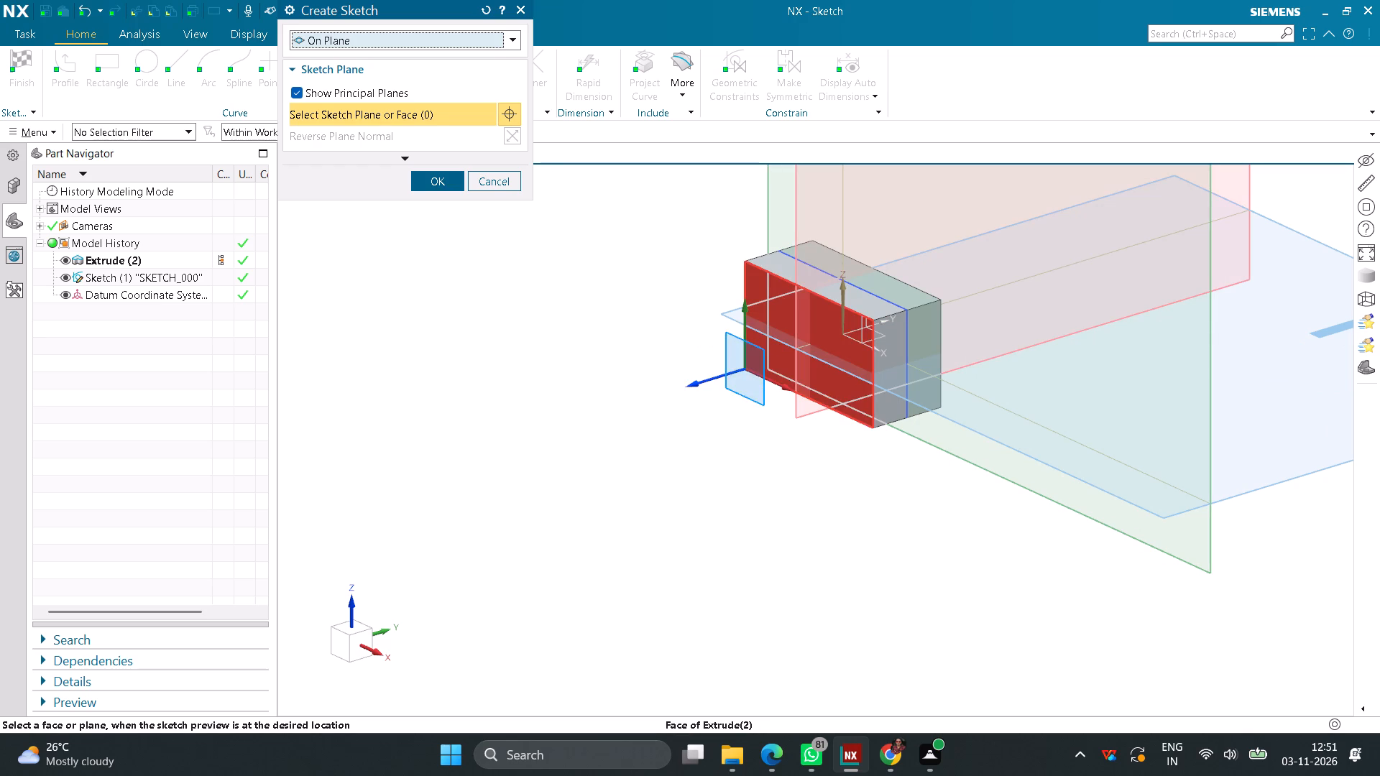
{"action": "left_click", "coordinate": [770, 348]}
{"action": "left_click", "coordinate": [433, 187]}
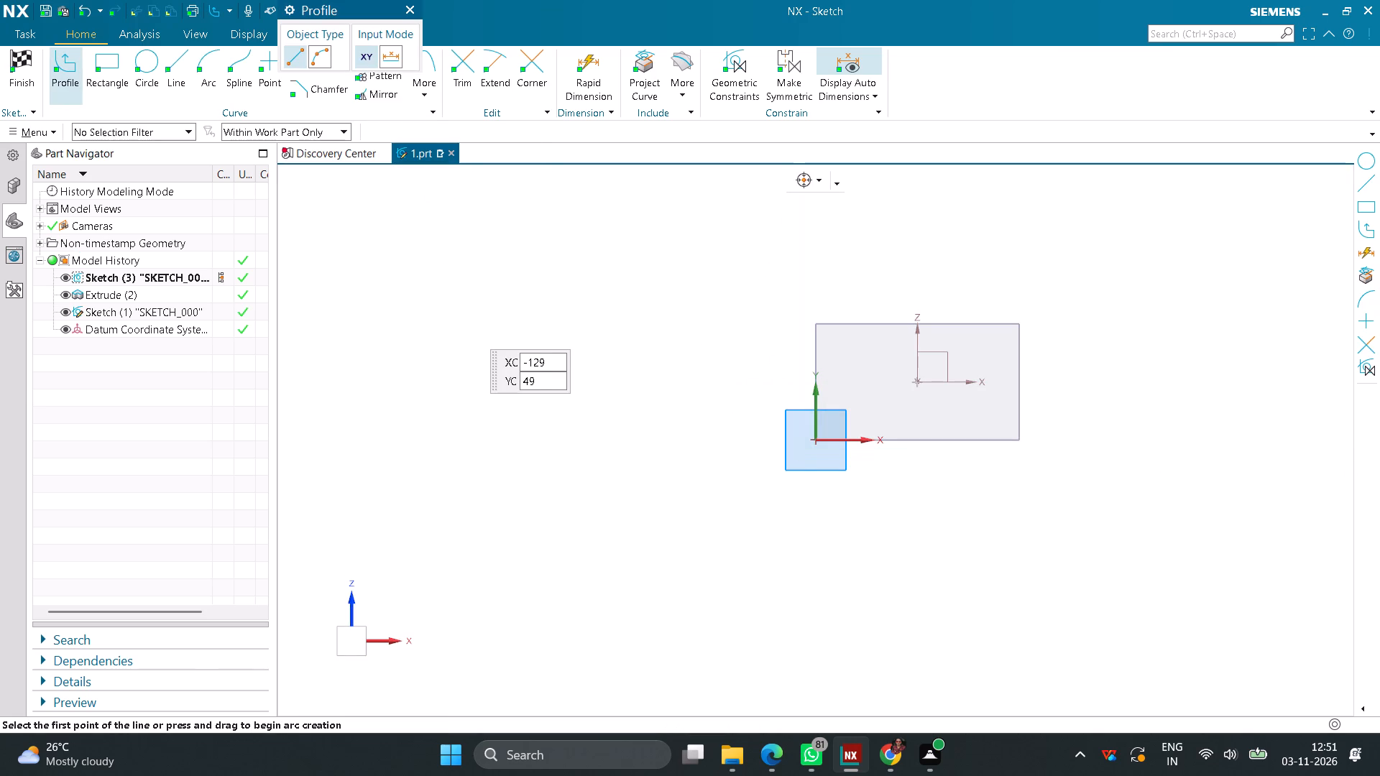
Draw a horizontal rectangle from its centre at the face's midpoint, 40 mm wide and 20 mm high.
{"action": "left_click", "coordinate": [91, 63]}
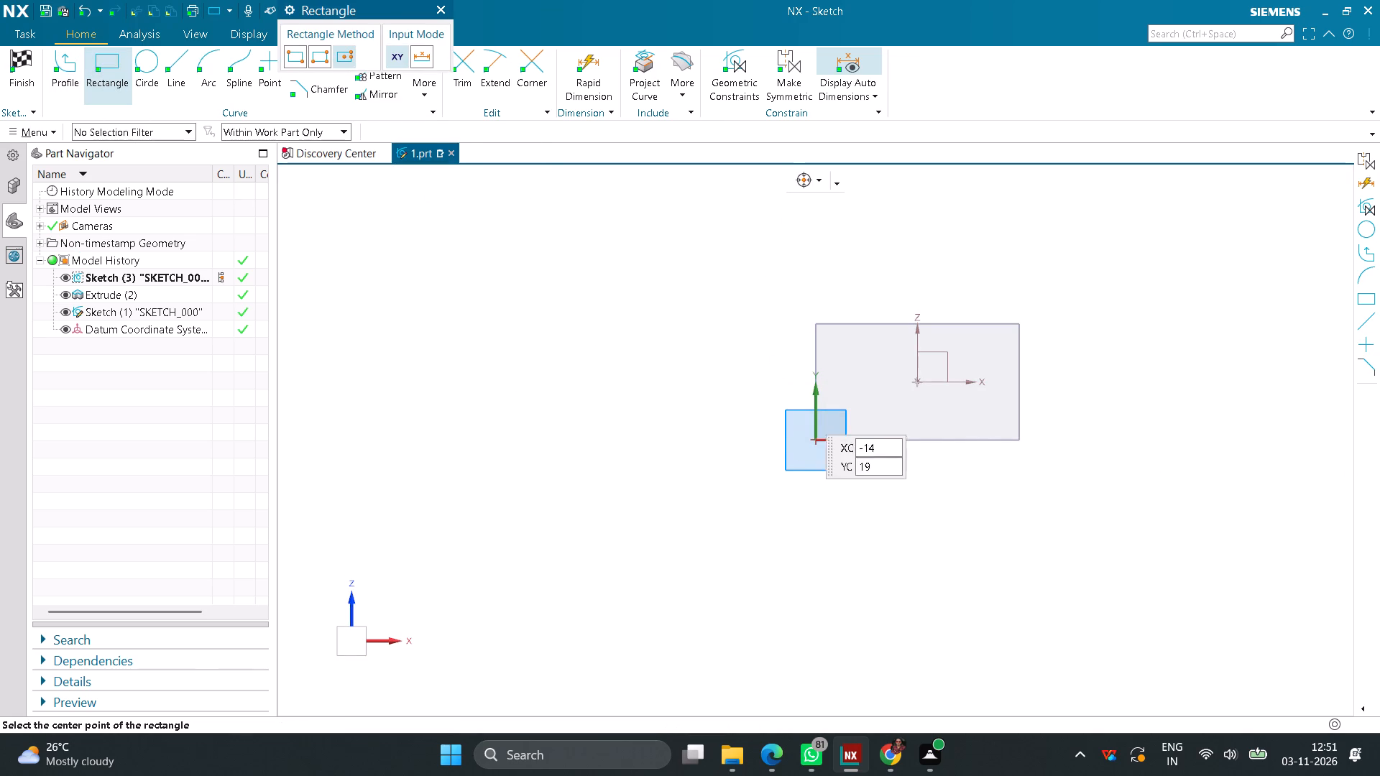
{"action": "left_click", "coordinate": [916, 382]}
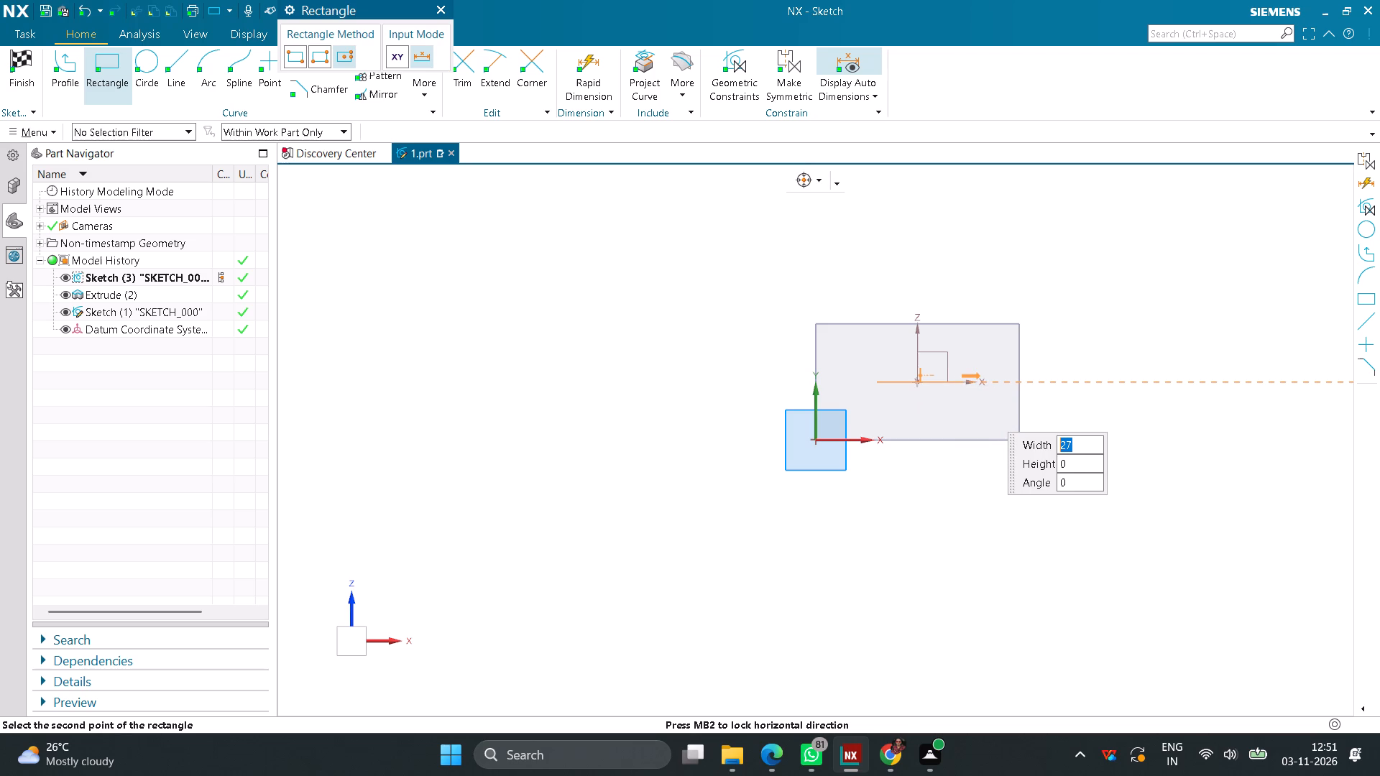
{"action": "type", "text": "40"}
{"action": "key", "text": "Return"}
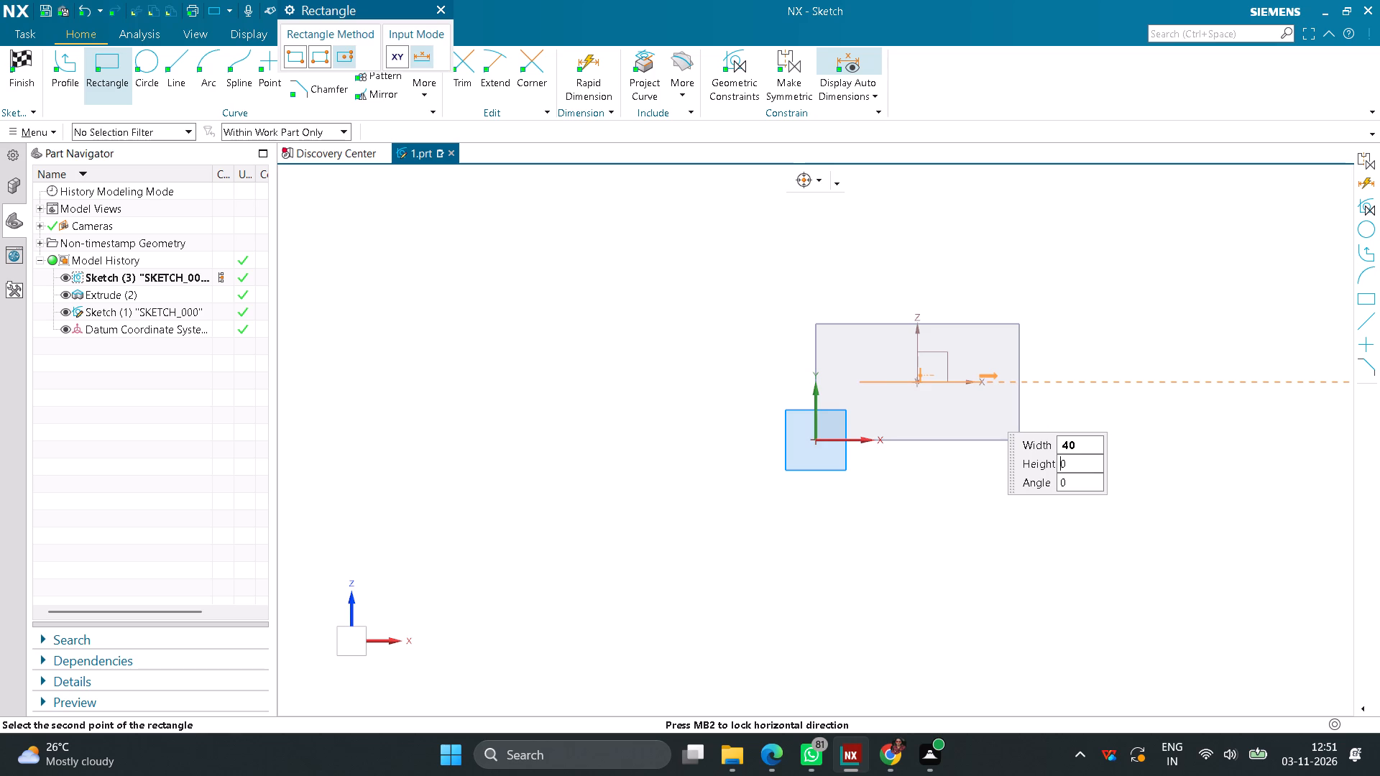
{"action": "left_click", "coordinate": [957, 382]}
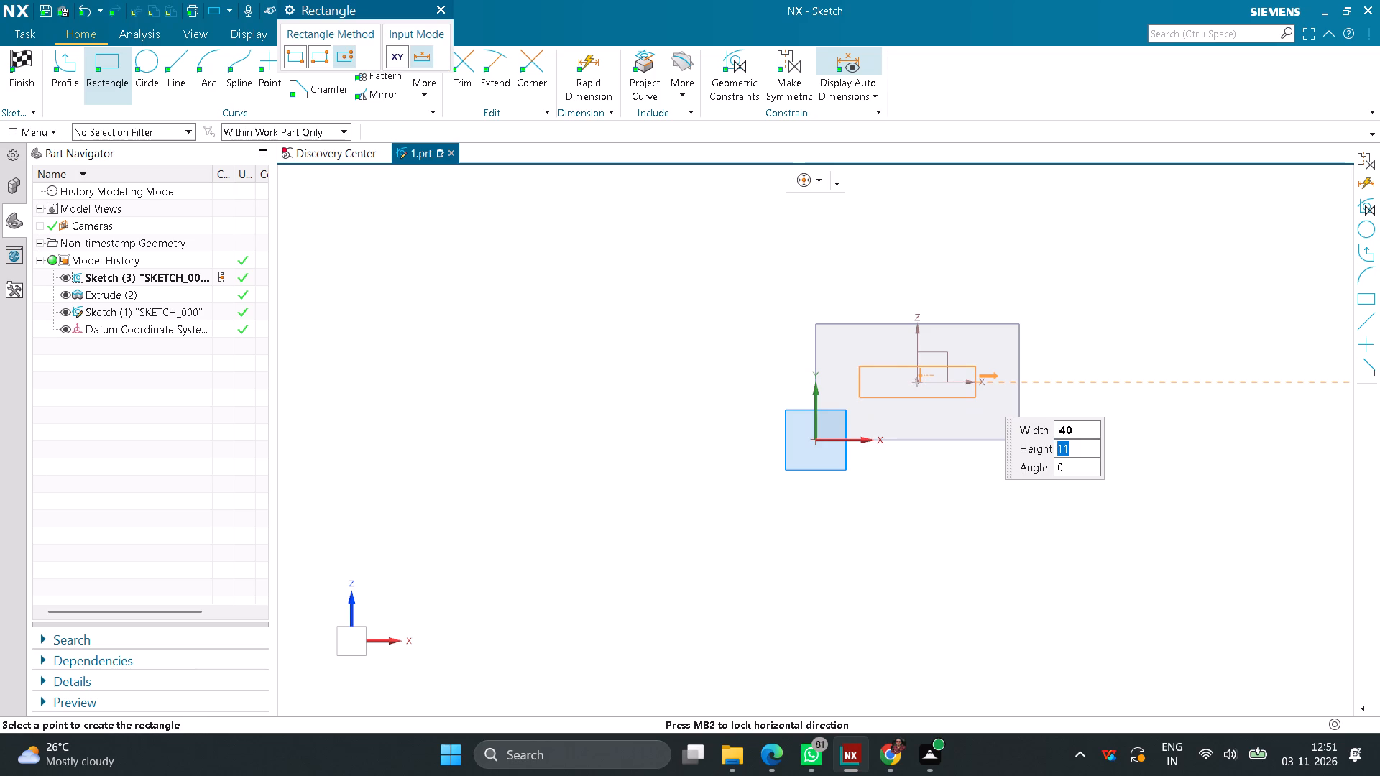
{"action": "type", "text": "20"}
{"action": "key", "text": "Return"}
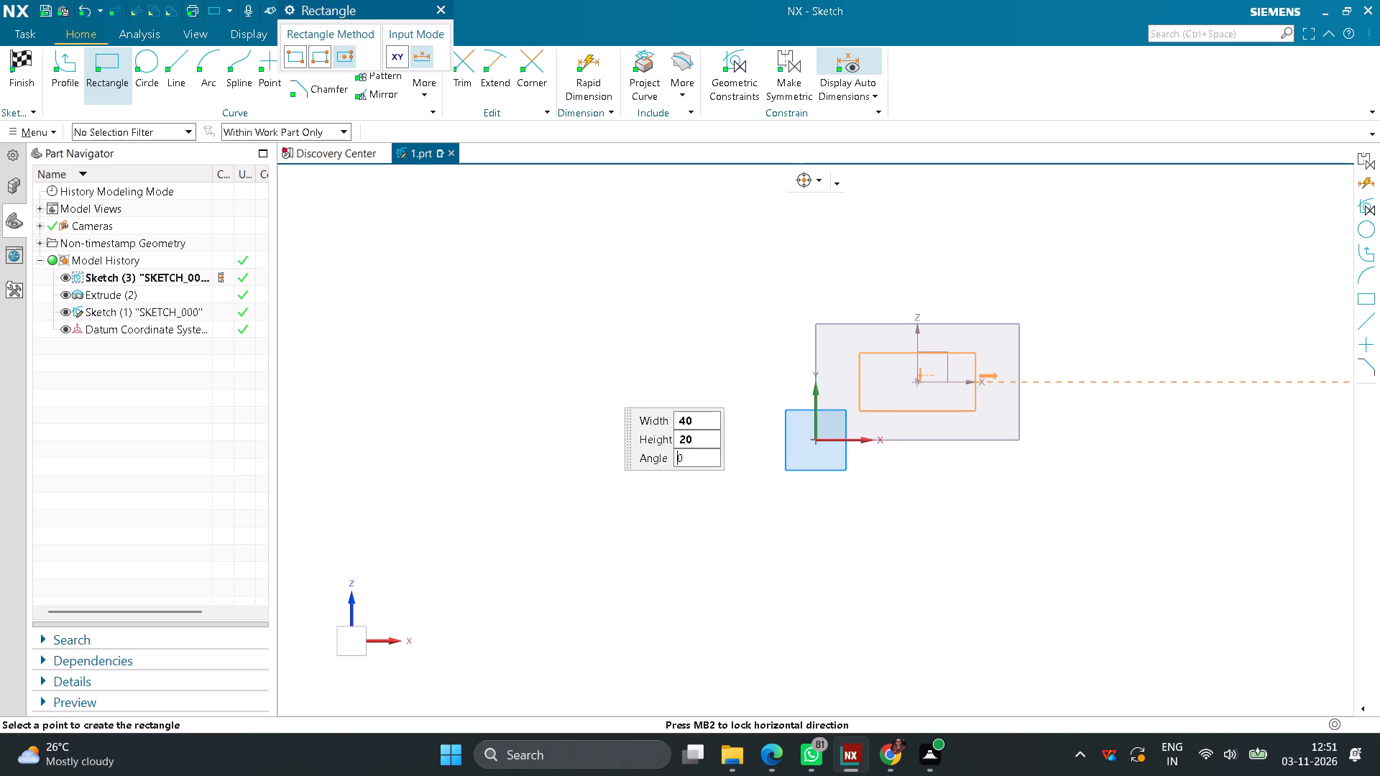
{"action": "scroll", "coordinate": [574, 357], "scroll_direction": "up", "scroll_amount": 1}
{"action": "middle_click", "coordinate": [574, 357]}
Draw outward three-point semicircular arcs of about 10 mm radius across both short sides of the rectangle.
{"action": "left_click", "coordinate": [213, 77]}
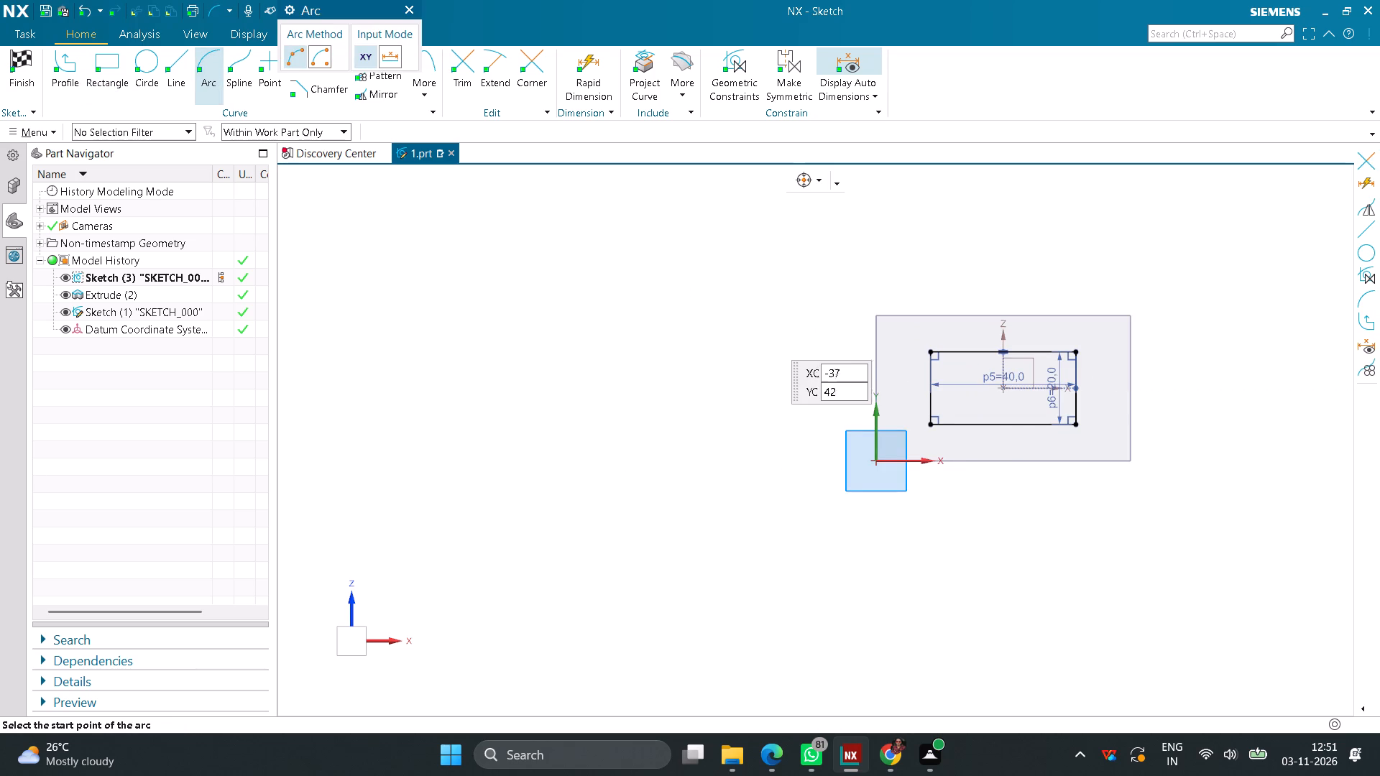
{"action": "middle_click_drag", "start_coordinate": [748, 318], "coordinate": [537, 303]}
{"action": "right_click_drag", "start_coordinate": [748, 318], "coordinate": [537, 303]}
{"action": "scroll", "coordinate": [773, 443], "scroll_direction": "up", "scroll_amount": 3}
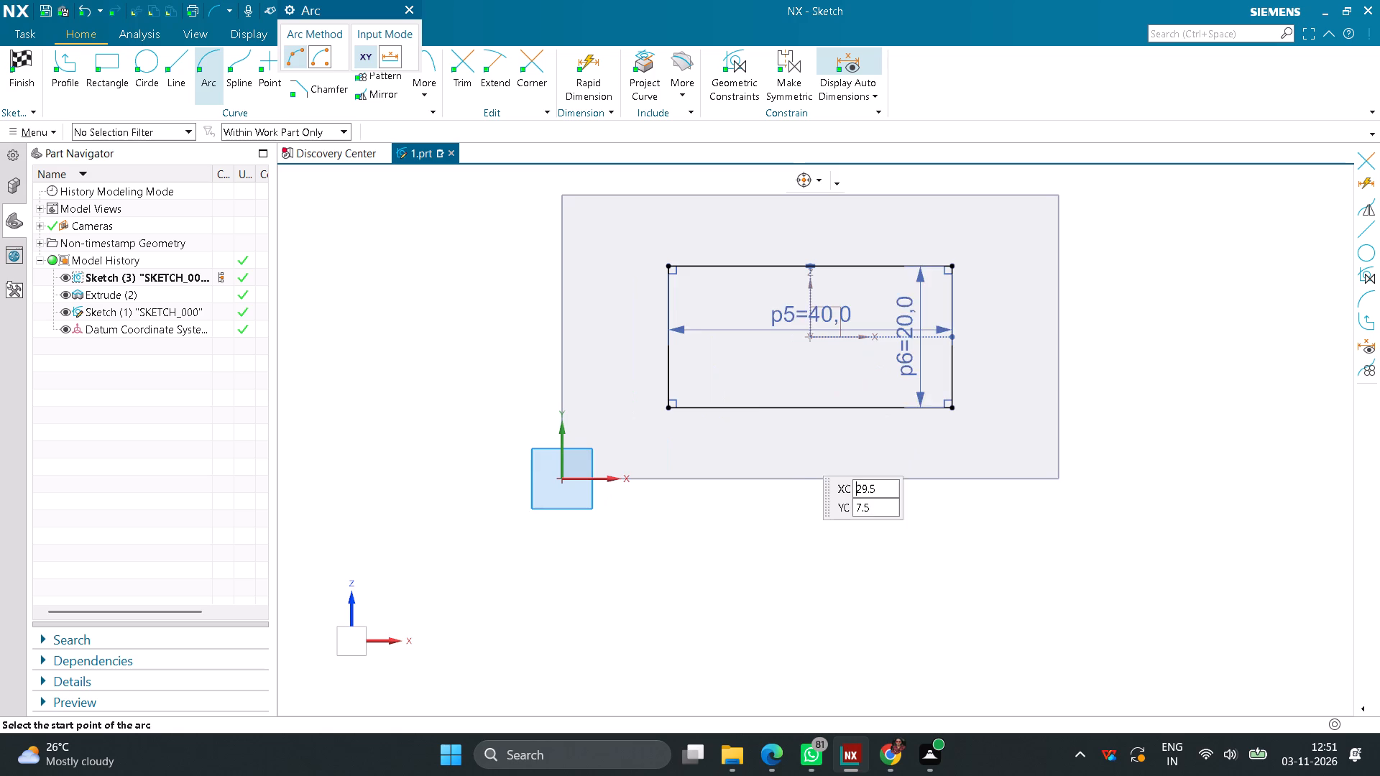
{"action": "left_click", "coordinate": [671, 269]}
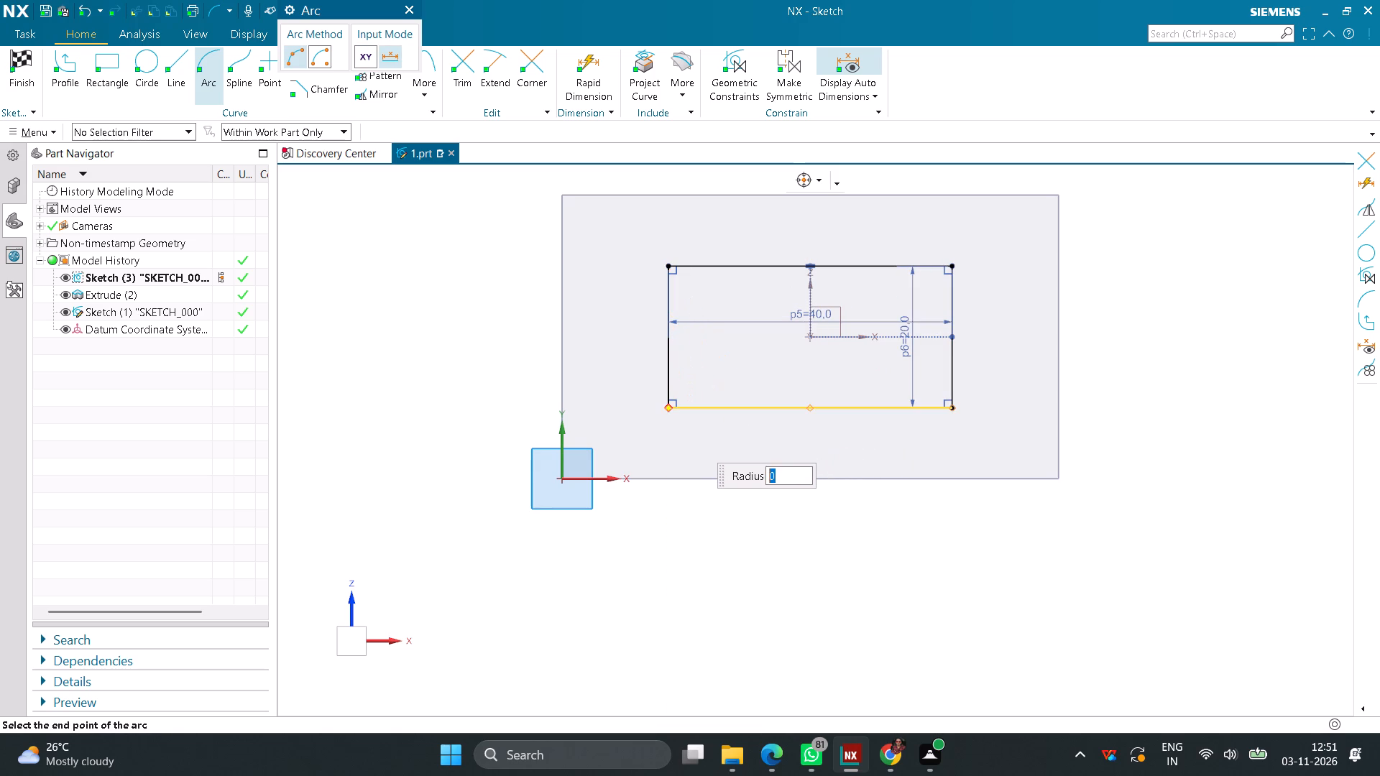
{"action": "left_click", "coordinate": [667, 412]}
{"action": "left_click", "coordinate": [607, 329]}
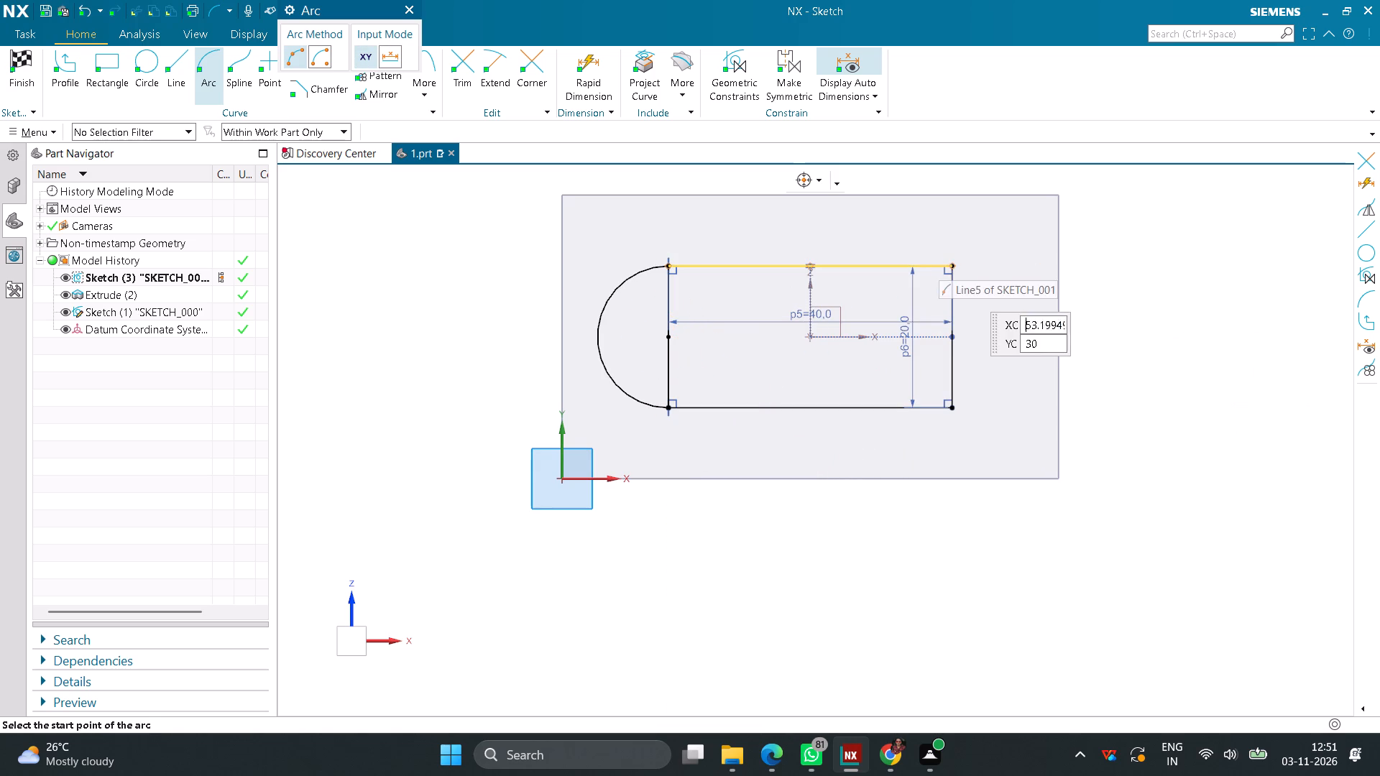
{"action": "left_click", "coordinate": [952, 268]}
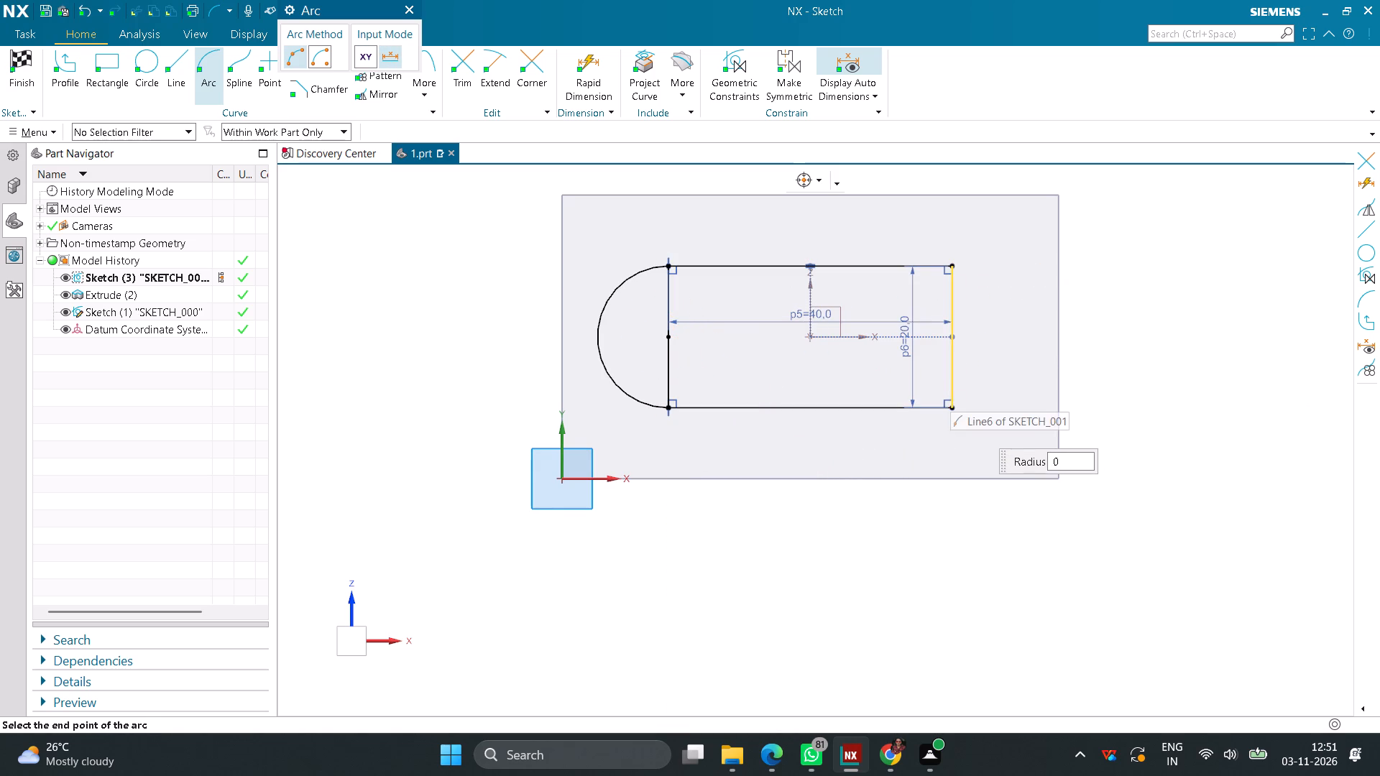
{"action": "left_click", "coordinate": [949, 407]}
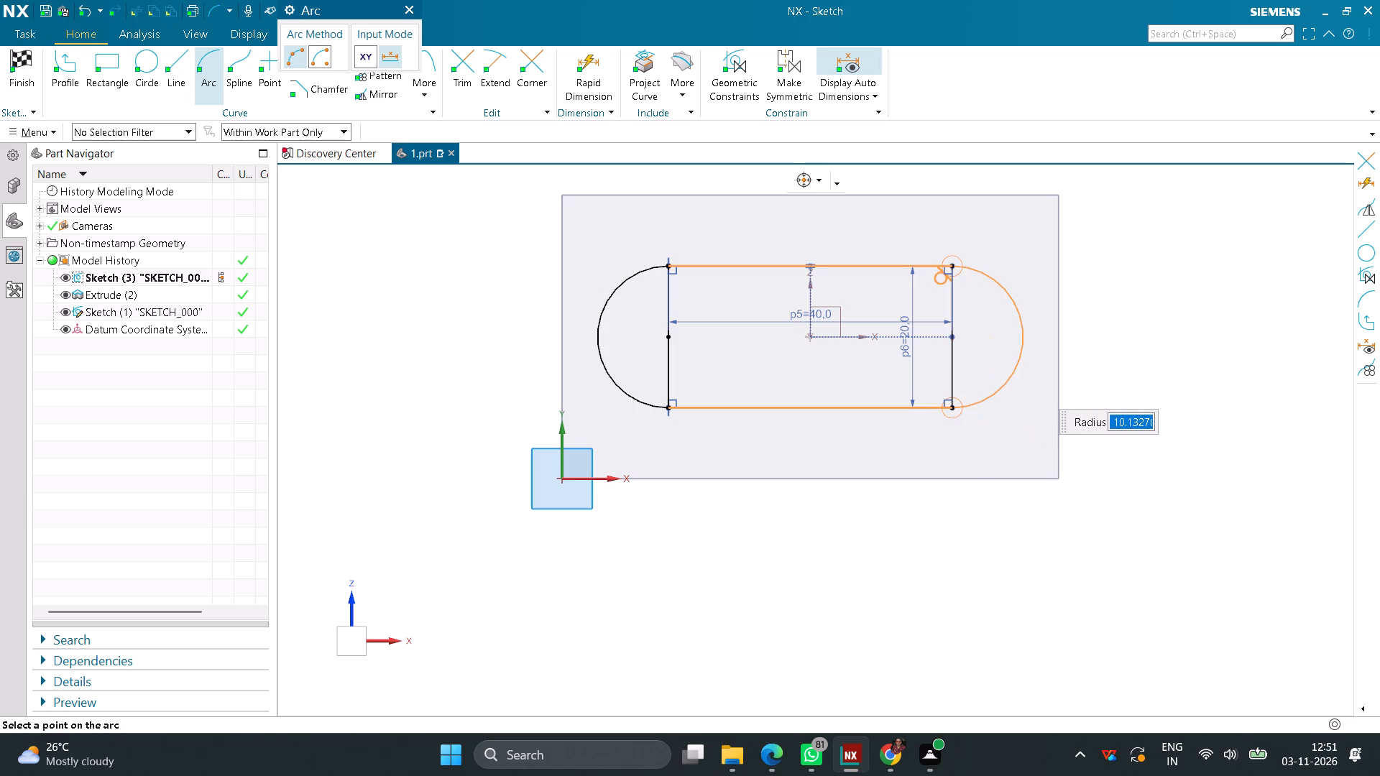
{"action": "left_click", "coordinate": [1009, 359]}
Trim away the rectangle's two vertical sides inside the arcs to leave a slot outline, and finish the sketch.
{"action": "left_click", "coordinate": [461, 71]}
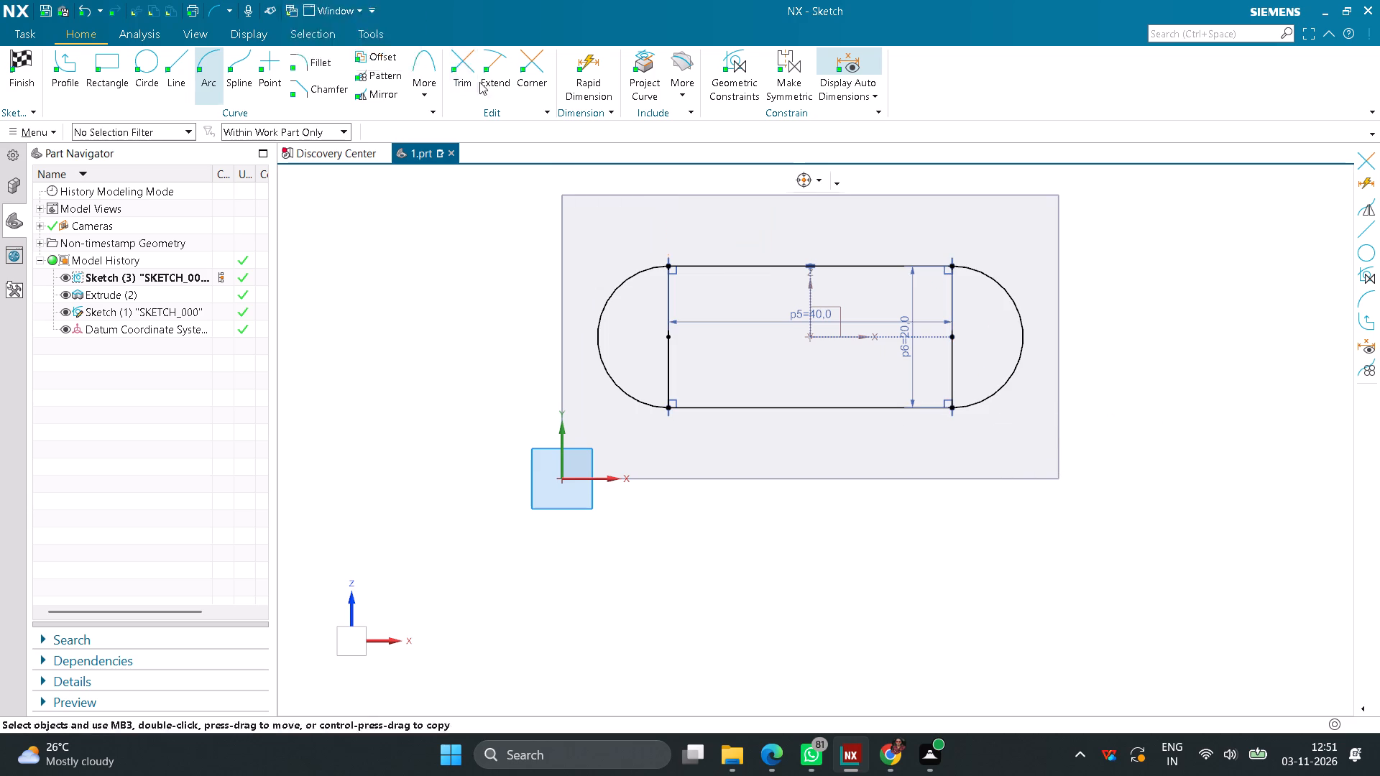
{"action": "left_click", "coordinate": [671, 306]}
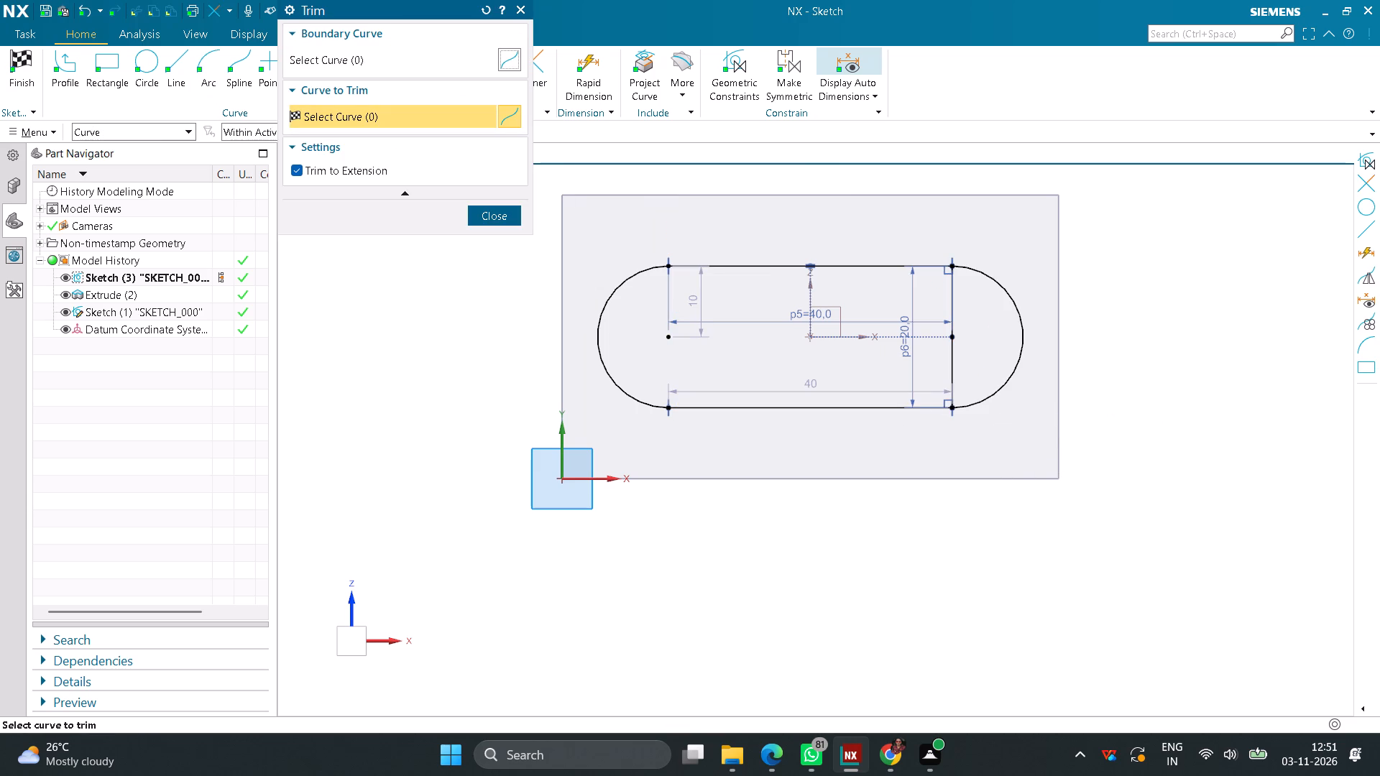
{"action": "left_click", "coordinate": [954, 296]}
{"action": "left_click", "coordinate": [509, 219]}
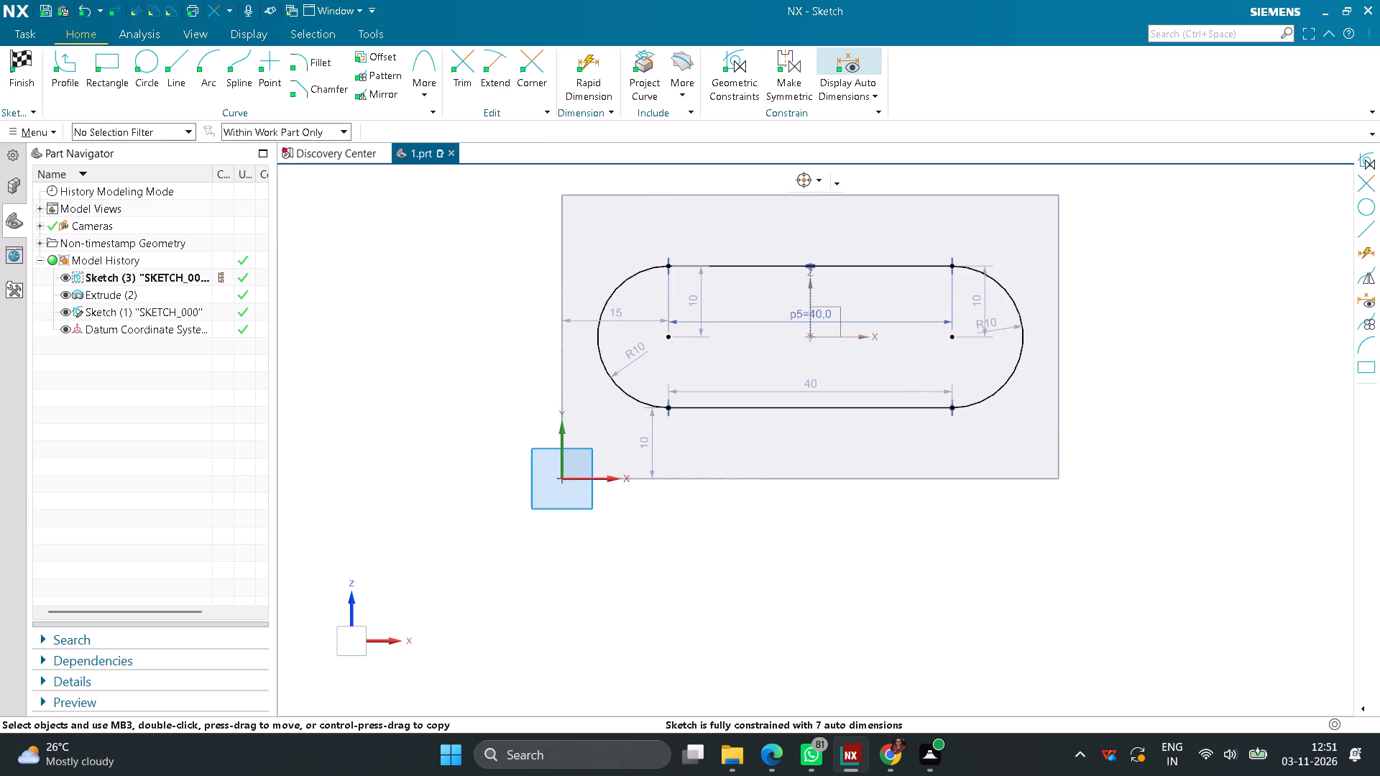
{"action": "left_click", "coordinate": [19, 55]}
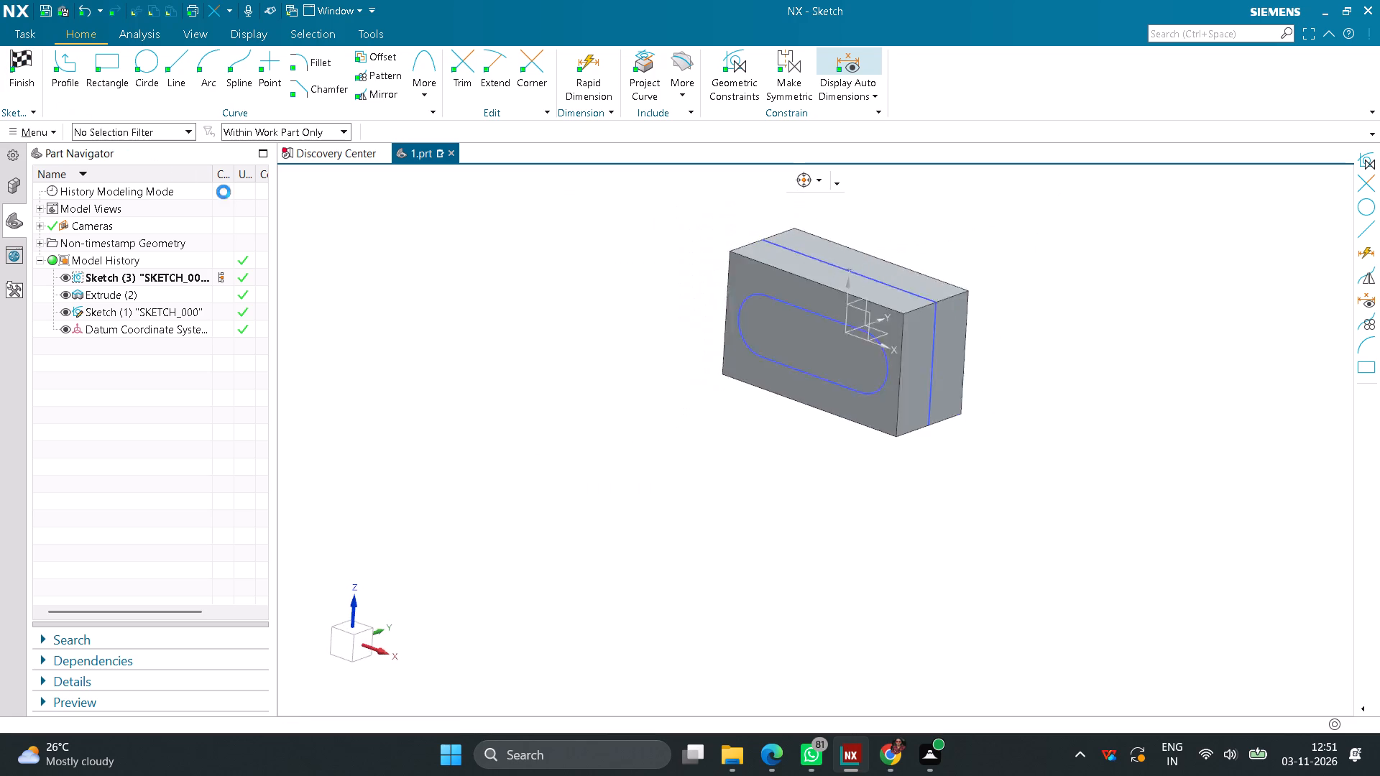
Extrude the slot sketch 30 mm in the reversed direction, with the inferred Boolean subtracting it from the block.
{"action": "left_click", "coordinate": [126, 79]}
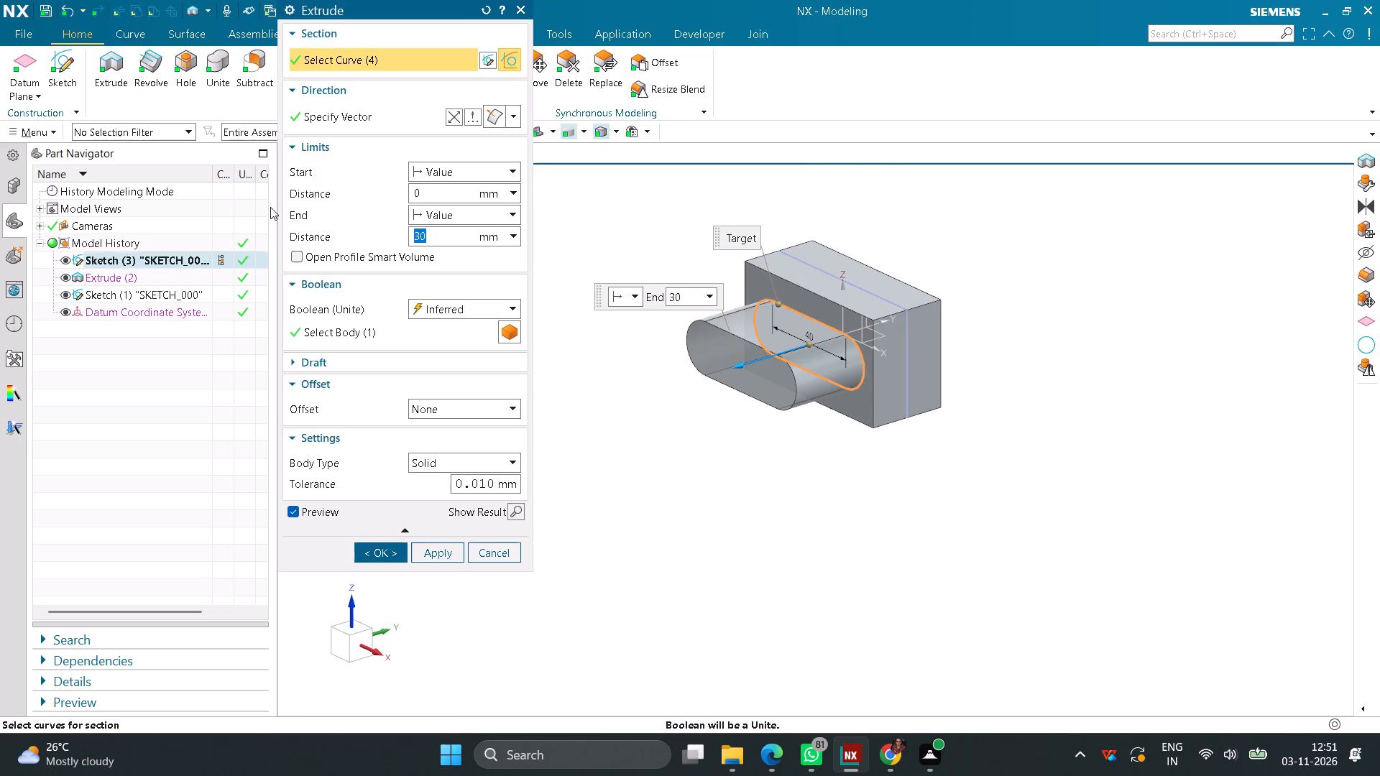
{"action": "left_click", "coordinate": [457, 122]}
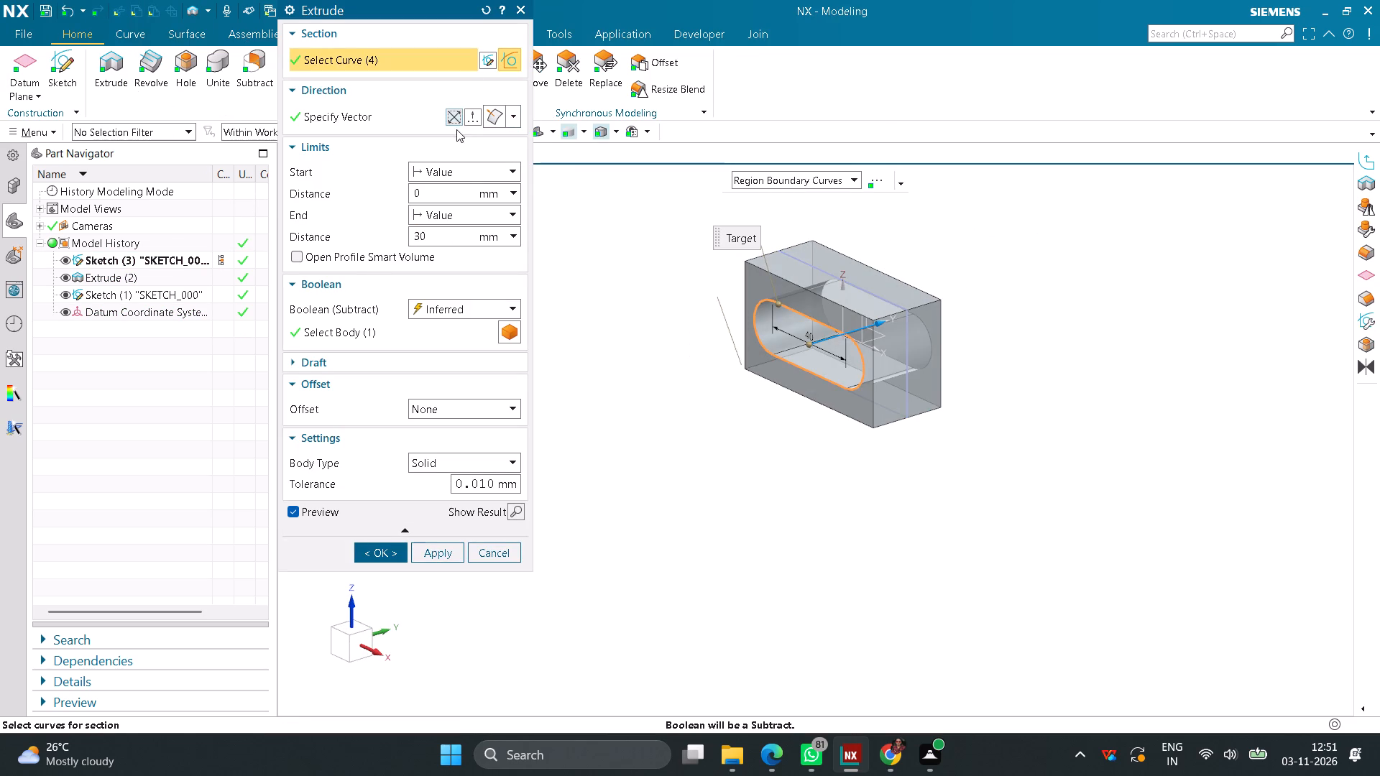
{"action": "middle_click_drag", "start_coordinate": [780, 530], "coordinate": [844, 506]}
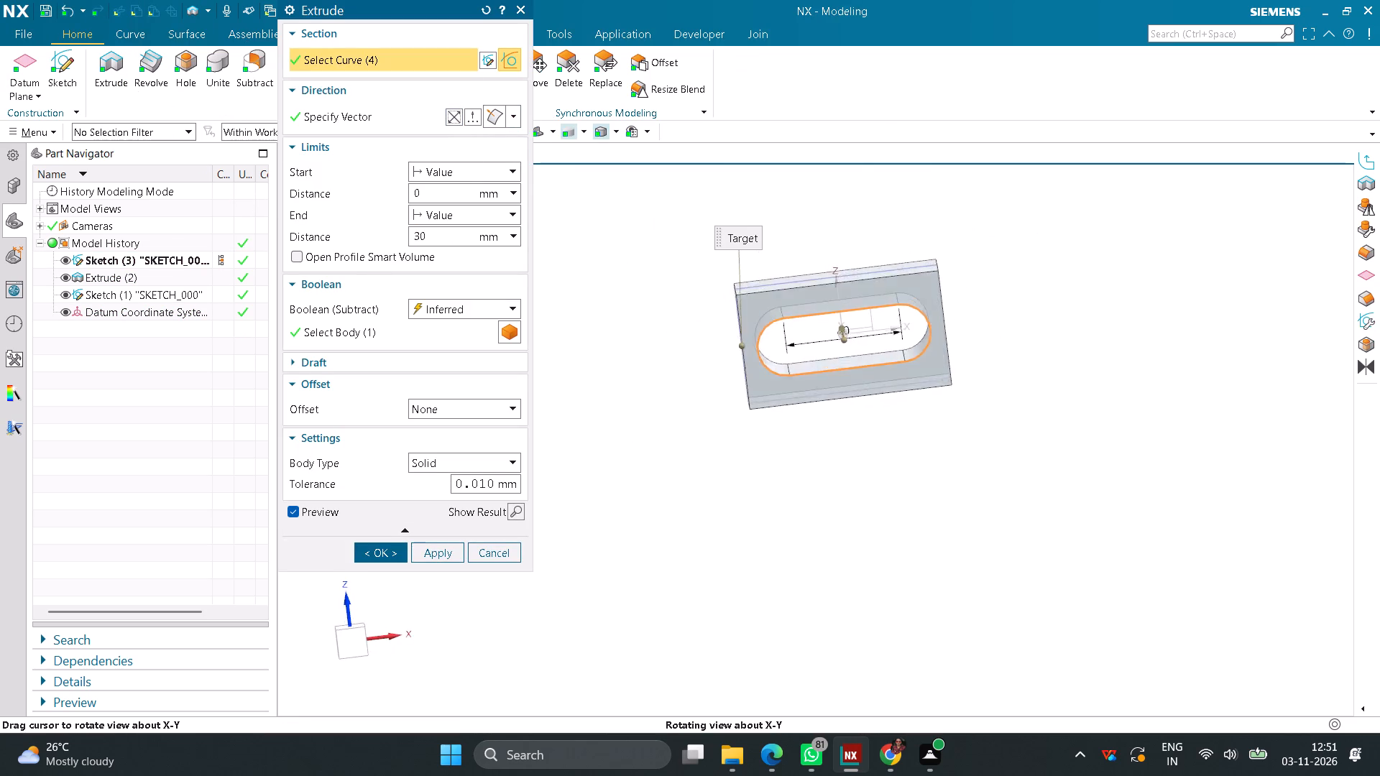
{"action": "middle_click_drag", "start_coordinate": [844, 506], "coordinate": [816, 510]}
{"action": "left_click", "coordinate": [382, 556]}
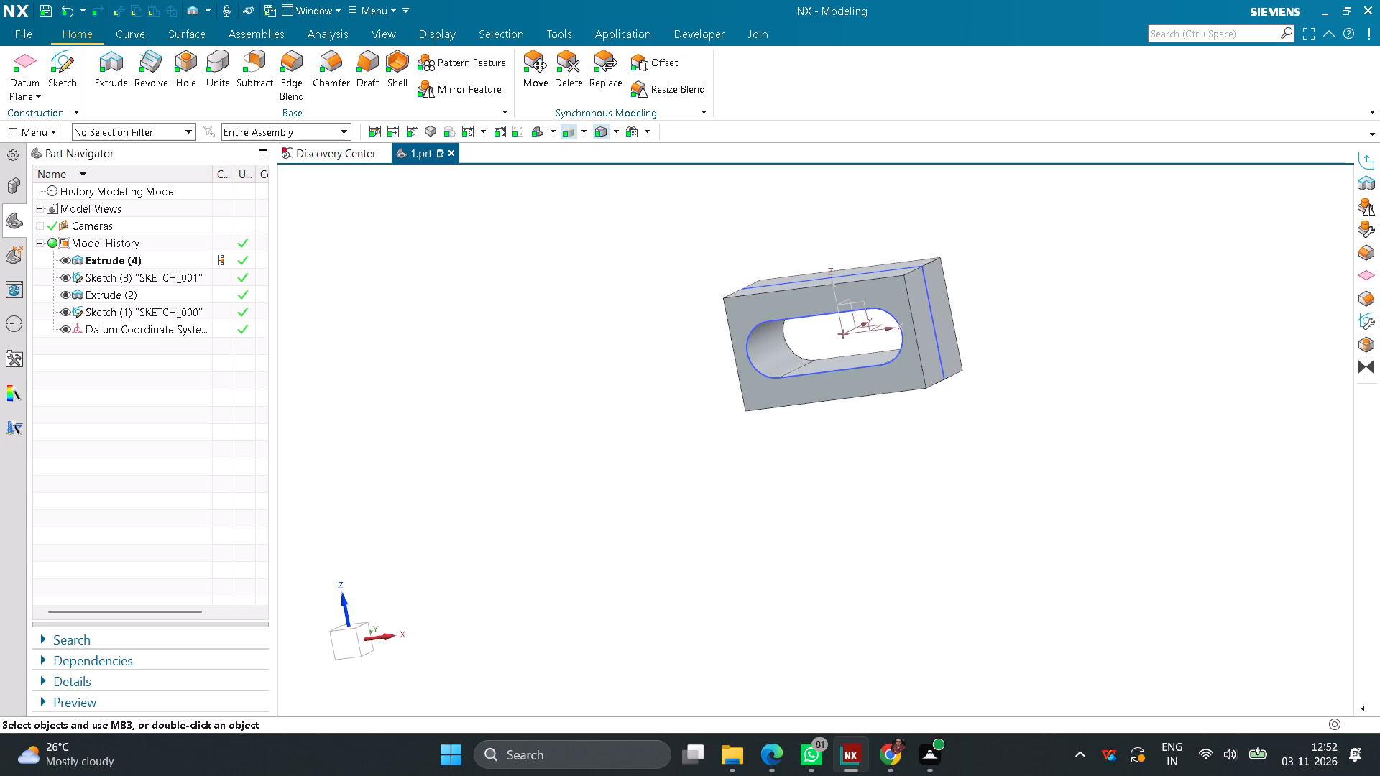
Create a sketch on the Front plane.
{"action": "left_click", "coordinate": [61, 65]}
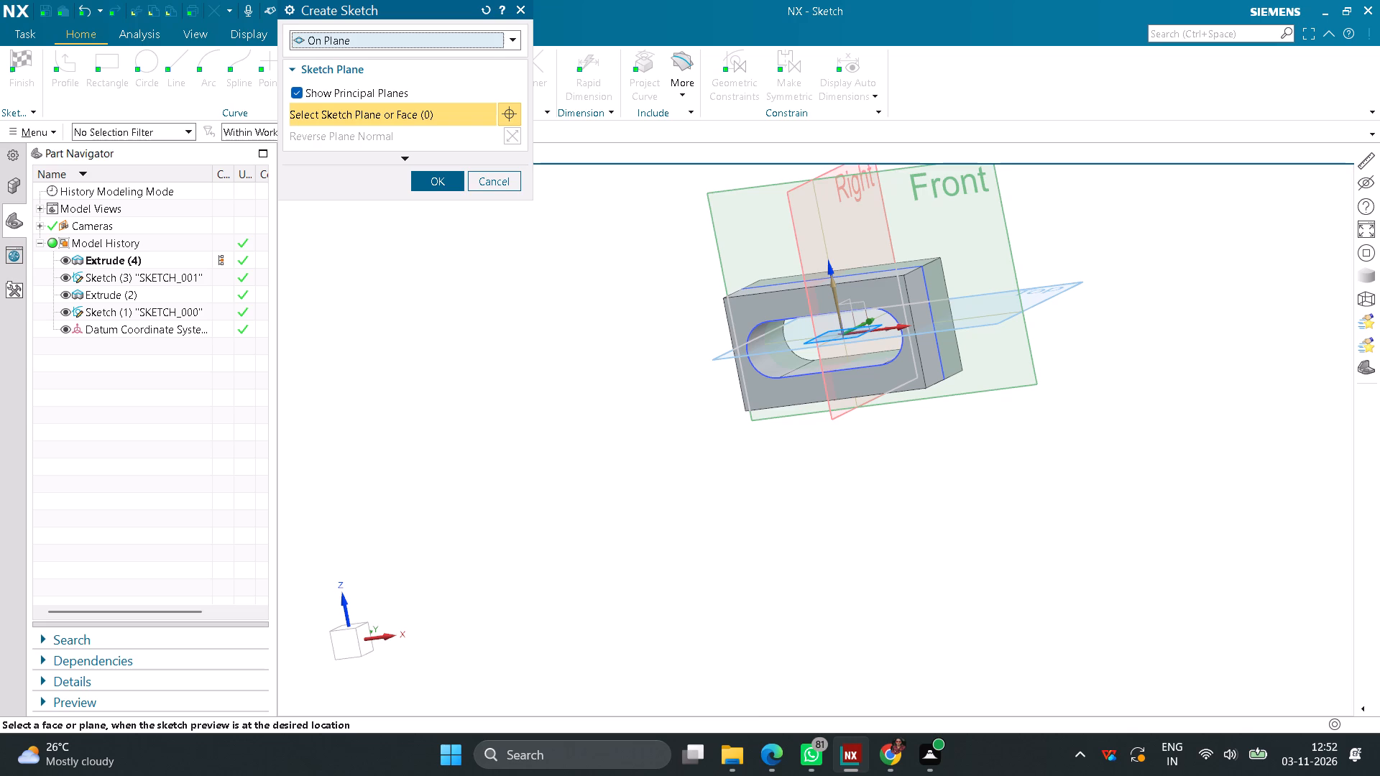
{"action": "left_click", "coordinate": [1014, 266]}
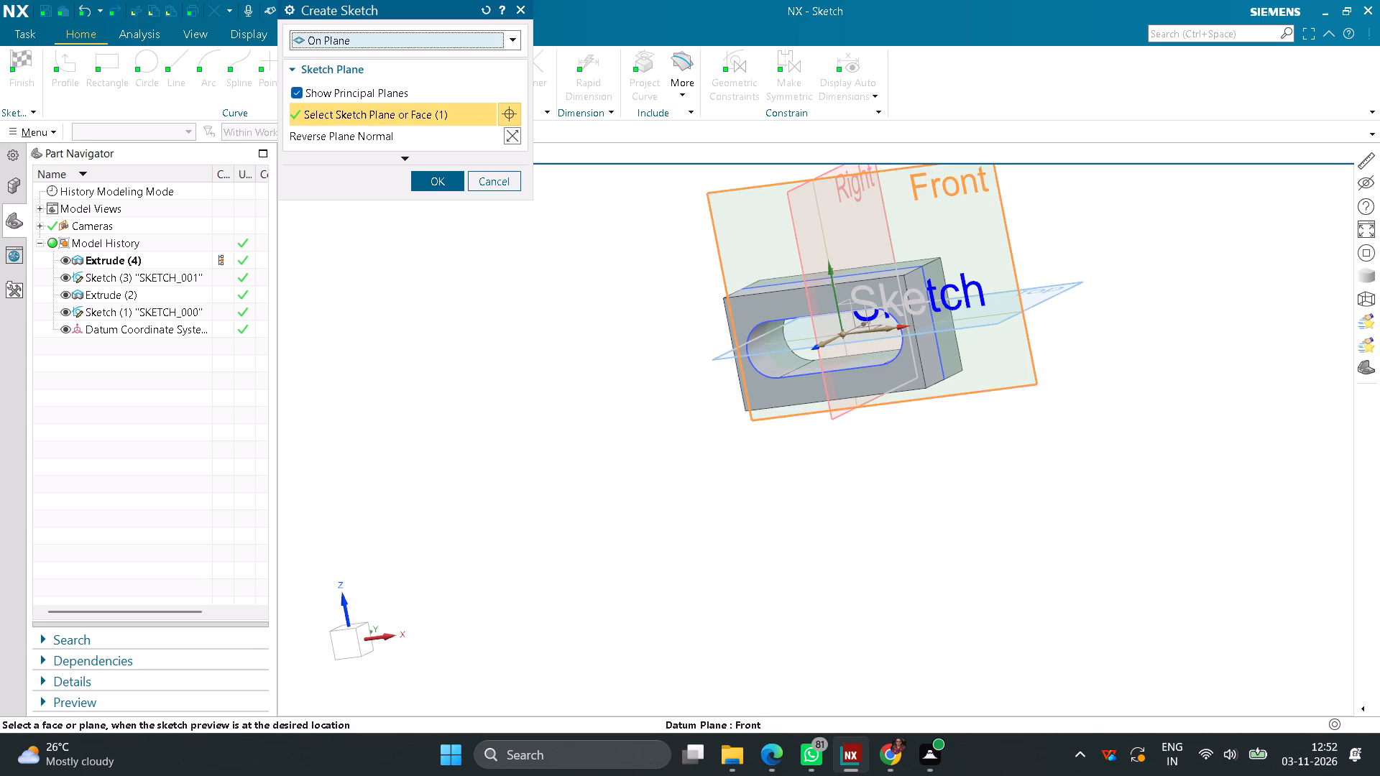
{"action": "left_click", "coordinate": [430, 184]}
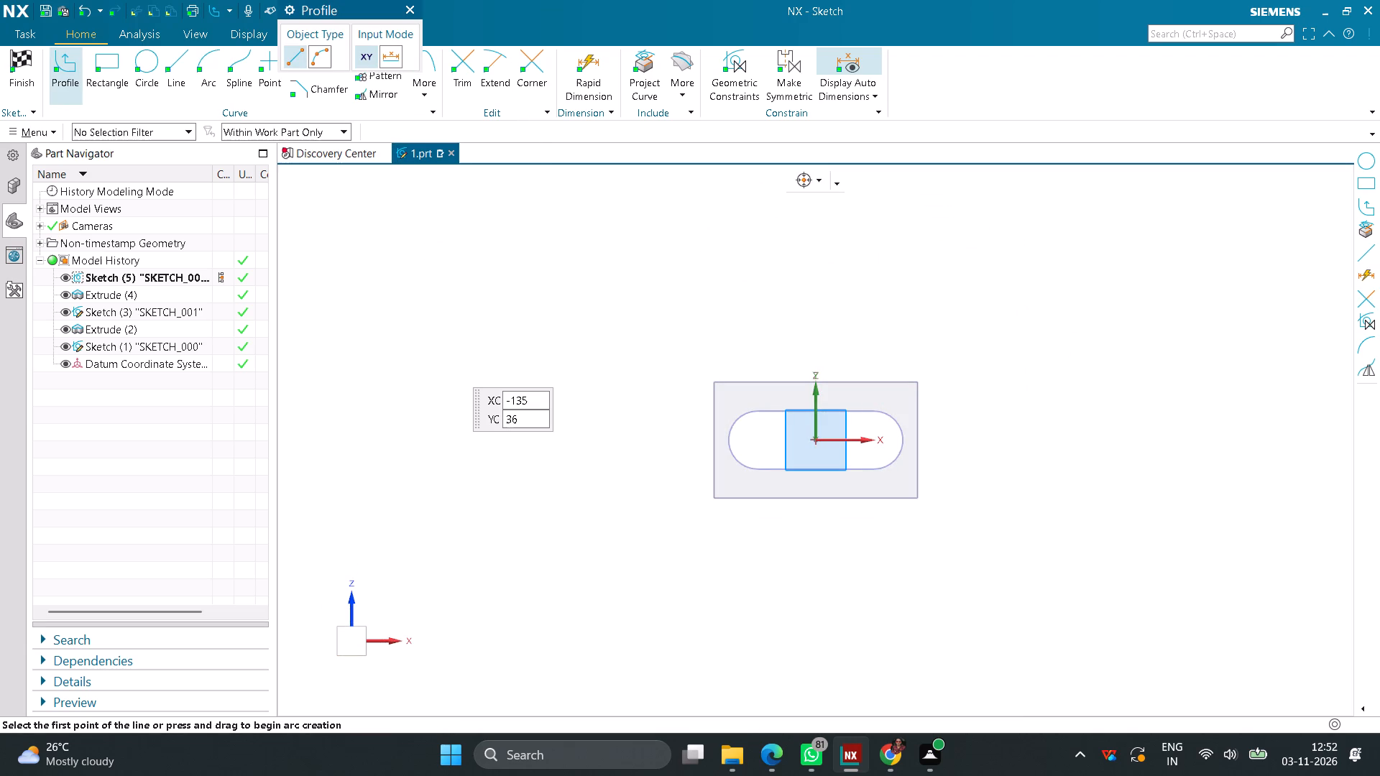
Sketch a two-point rectangle about 45 mm wide and 99 mm high just beyond the block's right edge.
{"action": "left_click", "coordinate": [112, 60]}
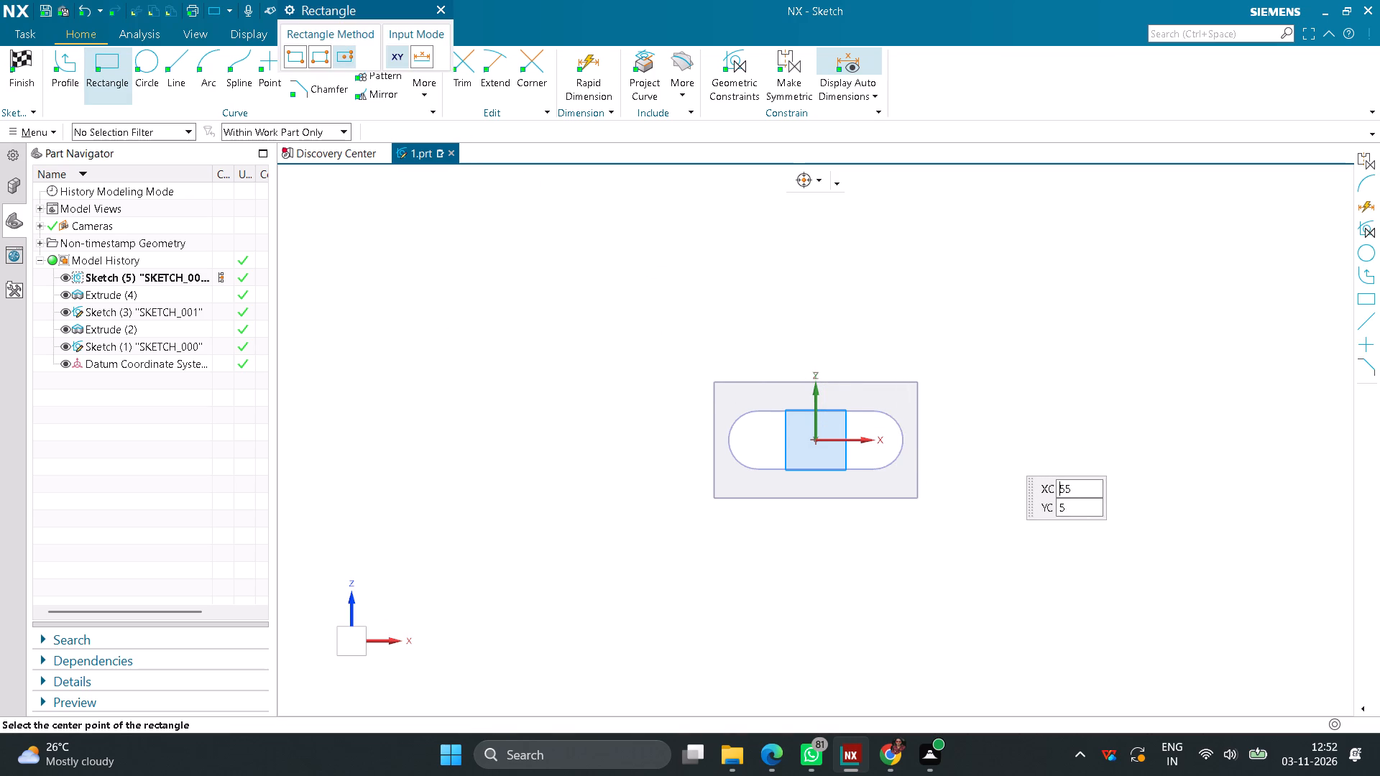
{"action": "left_click", "coordinate": [951, 445]}
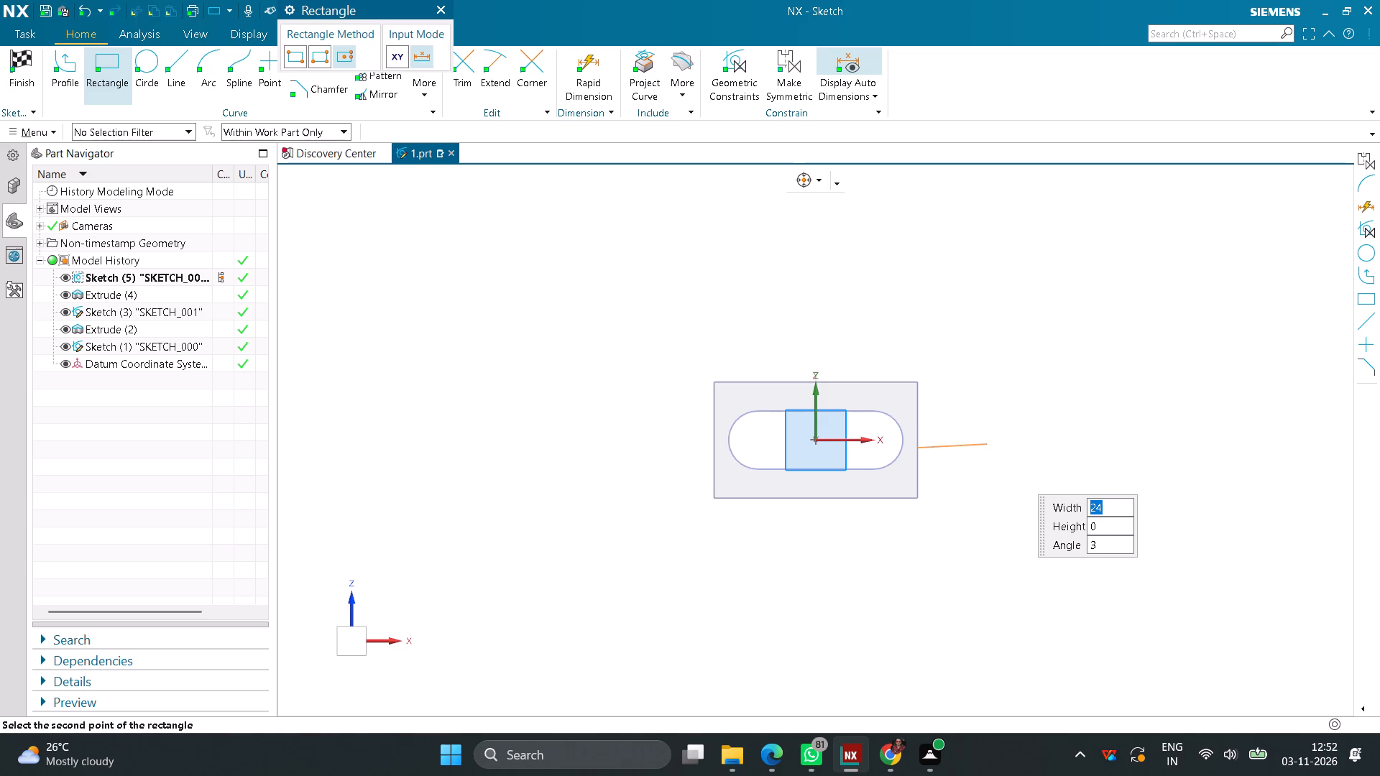
{"action": "key", "text": "Escape"}
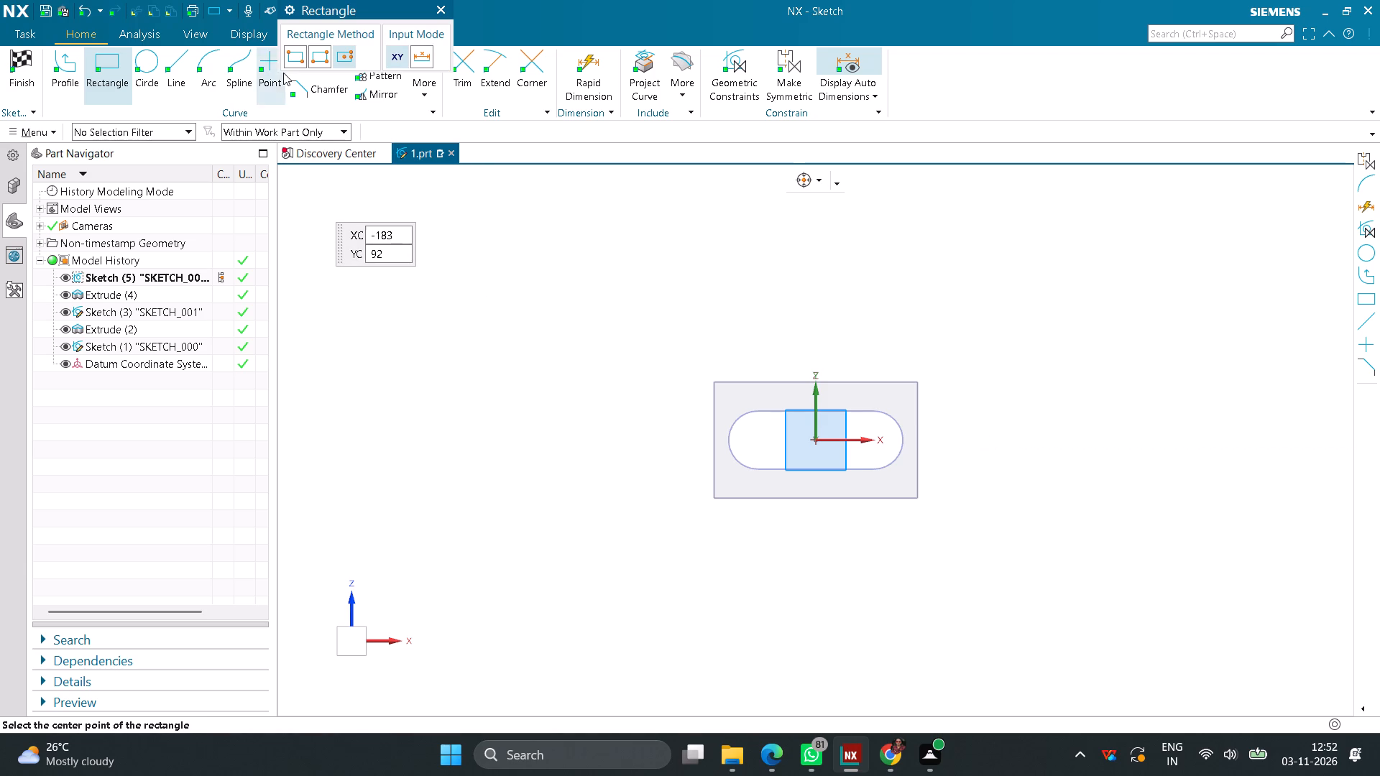
{"action": "left_click", "coordinate": [287, 64]}
{"action": "left_click", "coordinate": [925, 304]}
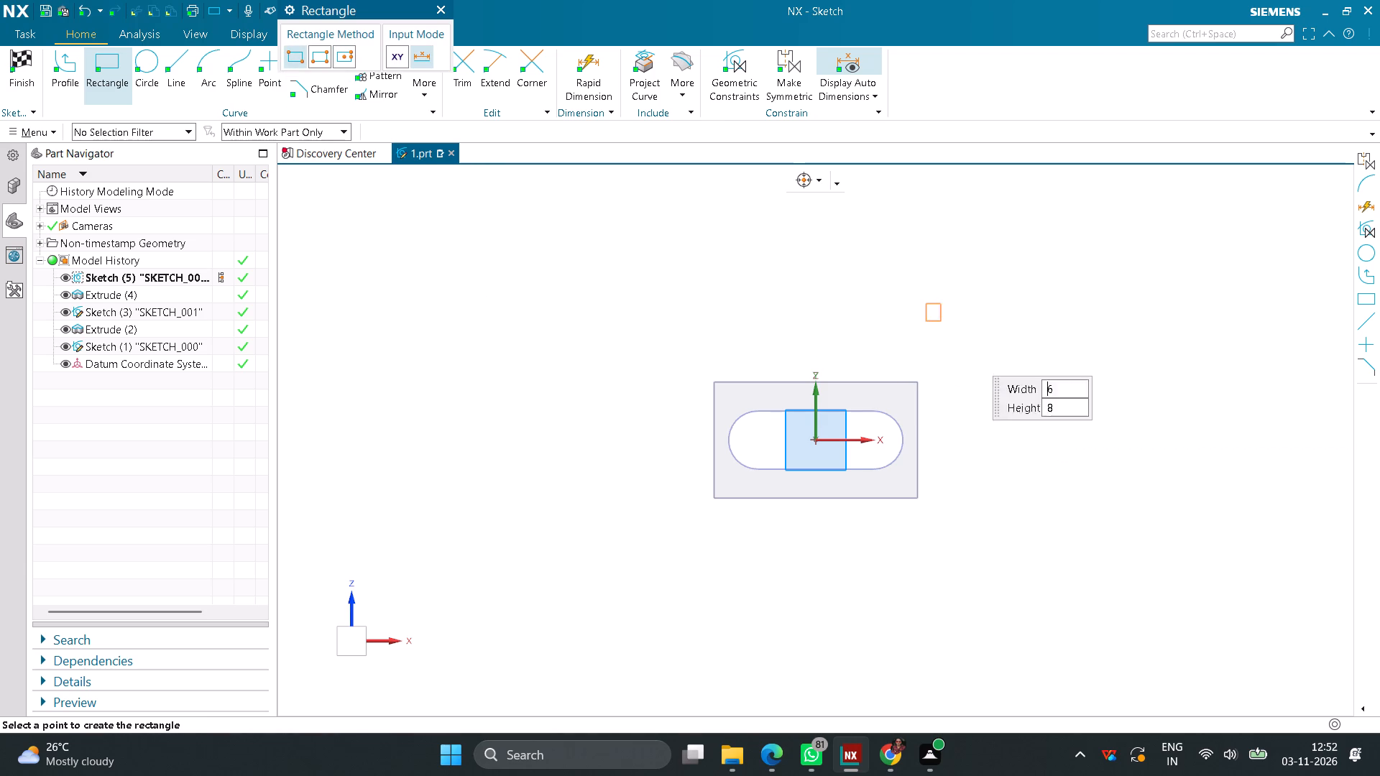
{"action": "left_click", "coordinate": [1058, 590]}
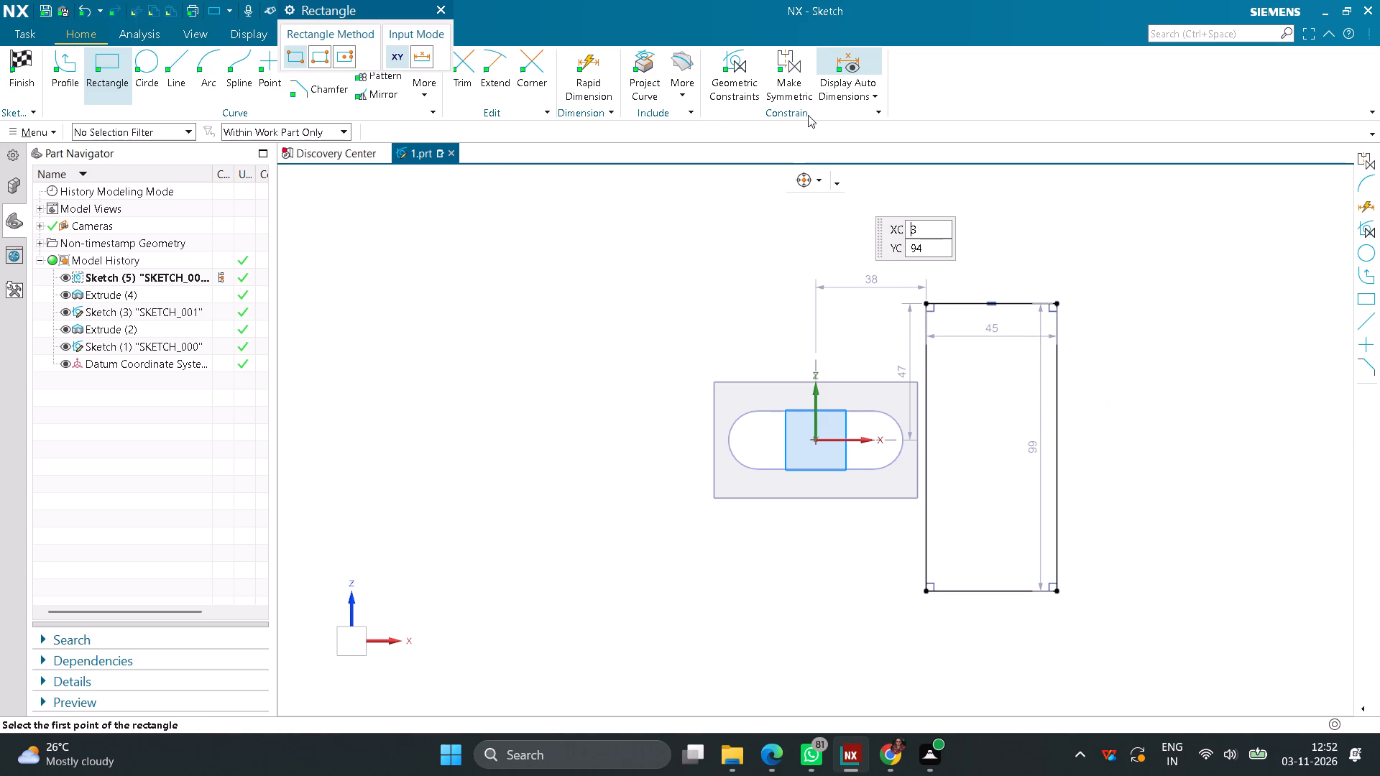
Make the rectangle's top and bottom sides symmetric about the sketch's X axis.
{"action": "left_click", "coordinate": [791, 92]}
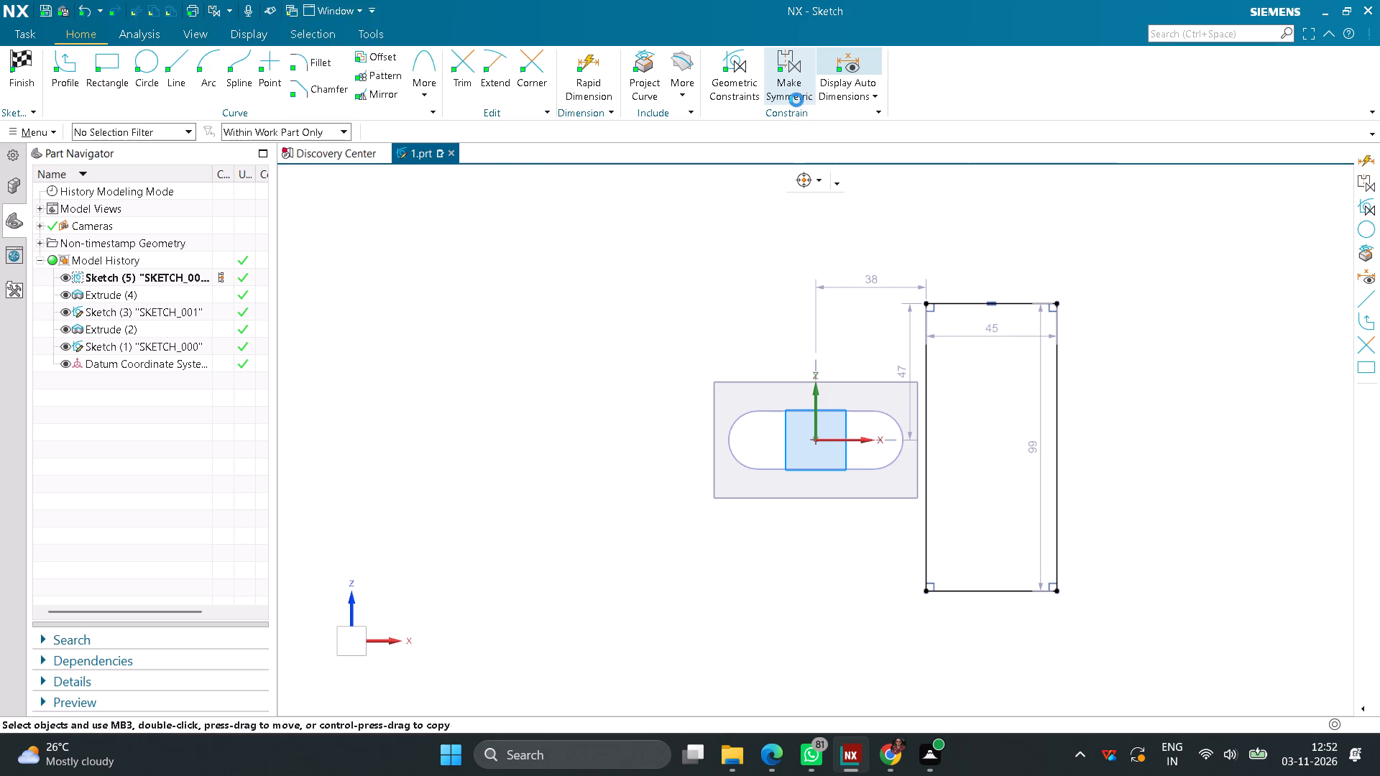
{"action": "left_click", "coordinate": [1039, 302]}
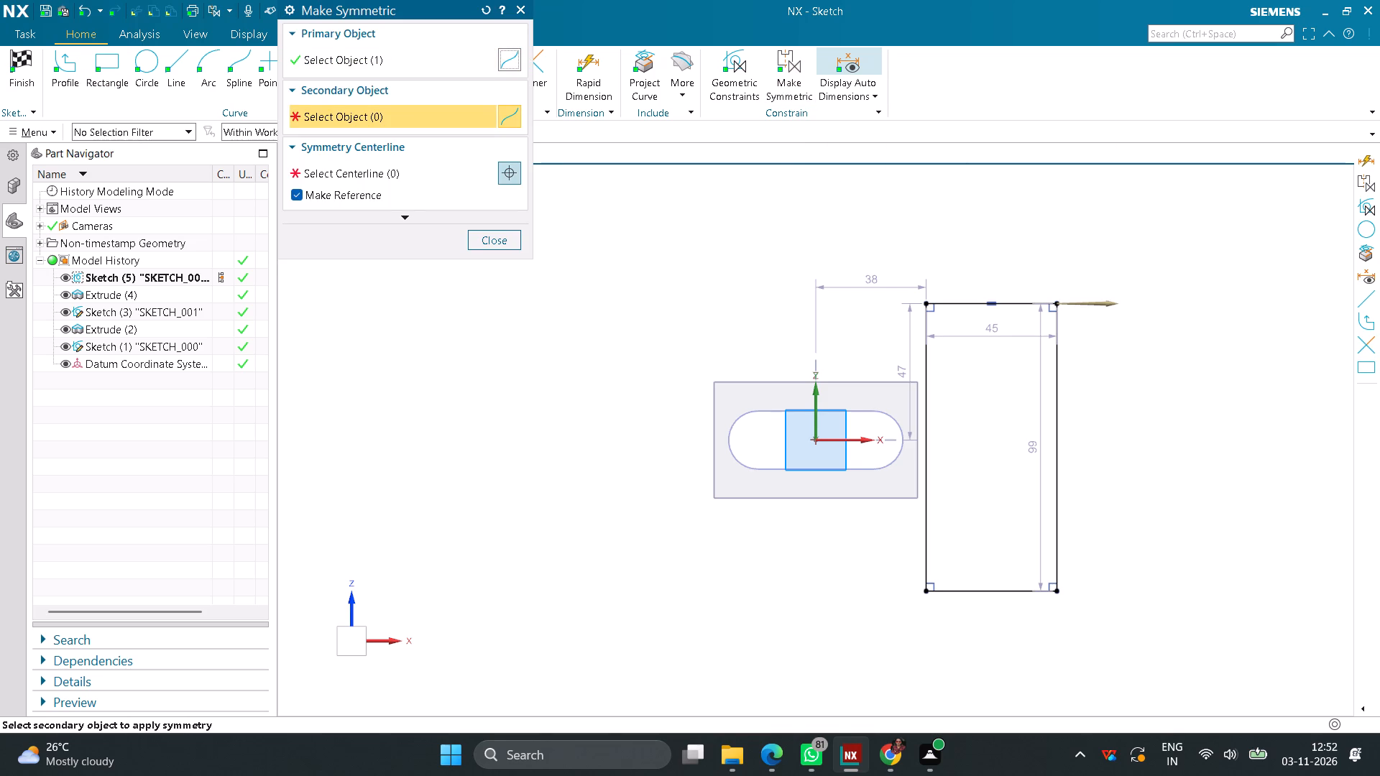
{"action": "left_click", "coordinate": [1044, 596]}
{"action": "left_click", "coordinate": [857, 440]}
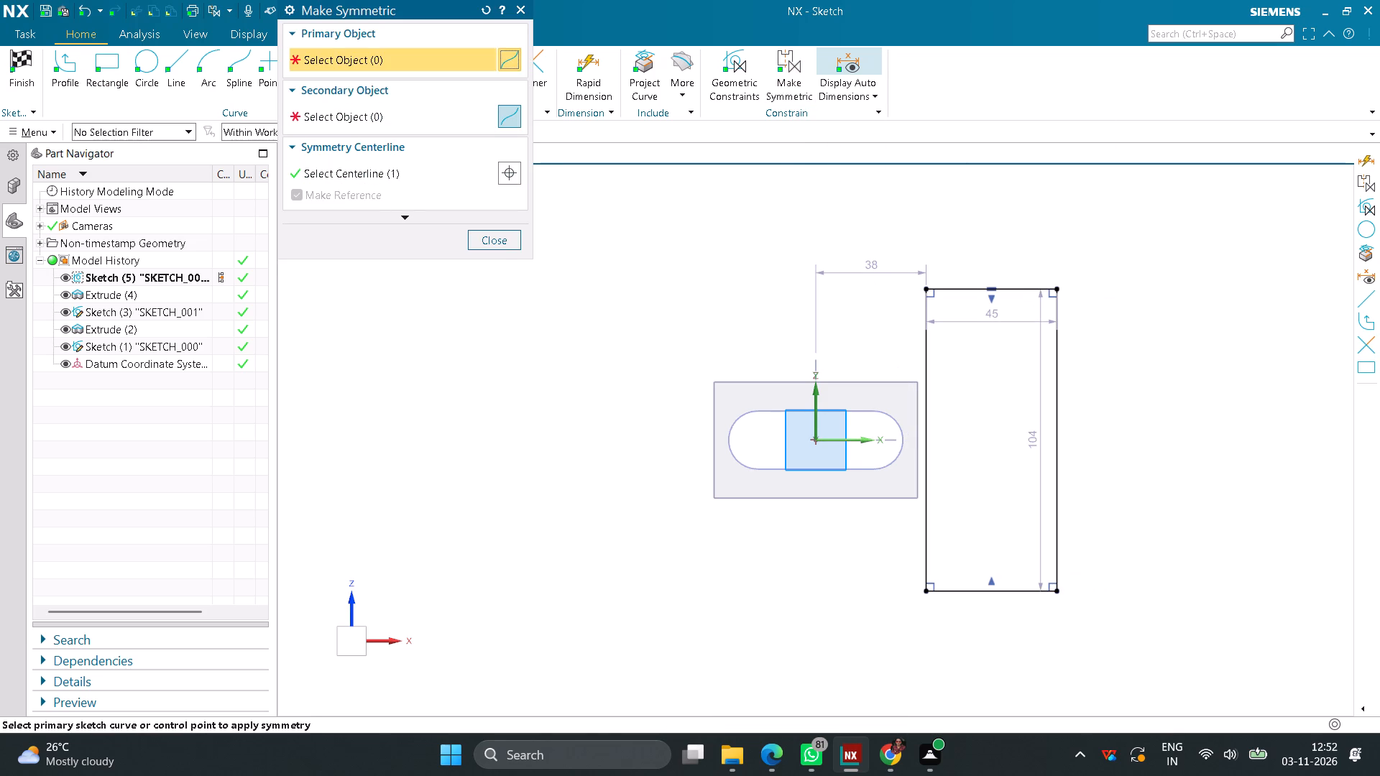
{"action": "left_click", "coordinate": [503, 234]}
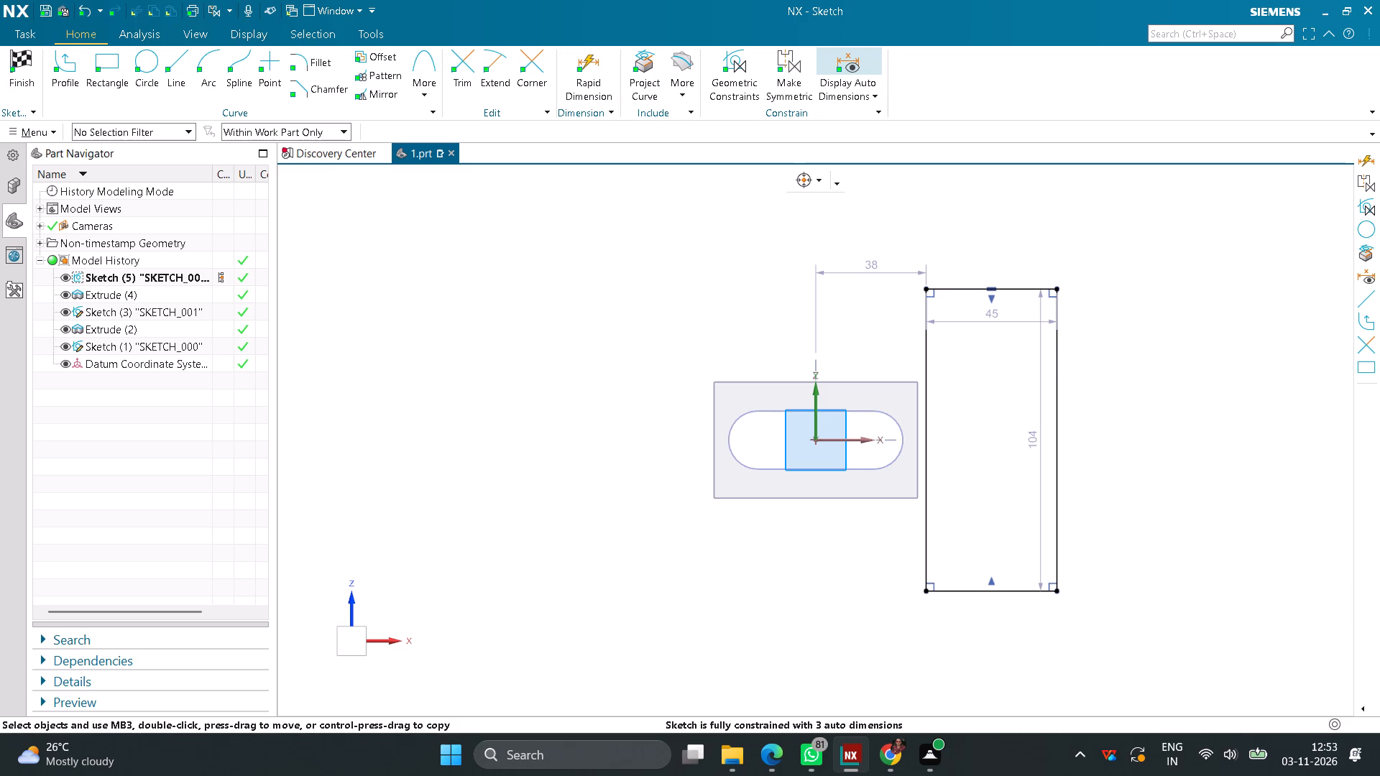
Set the rectangle's height to 50 mm.
{"action": "double_click", "coordinate": [1037, 440]}
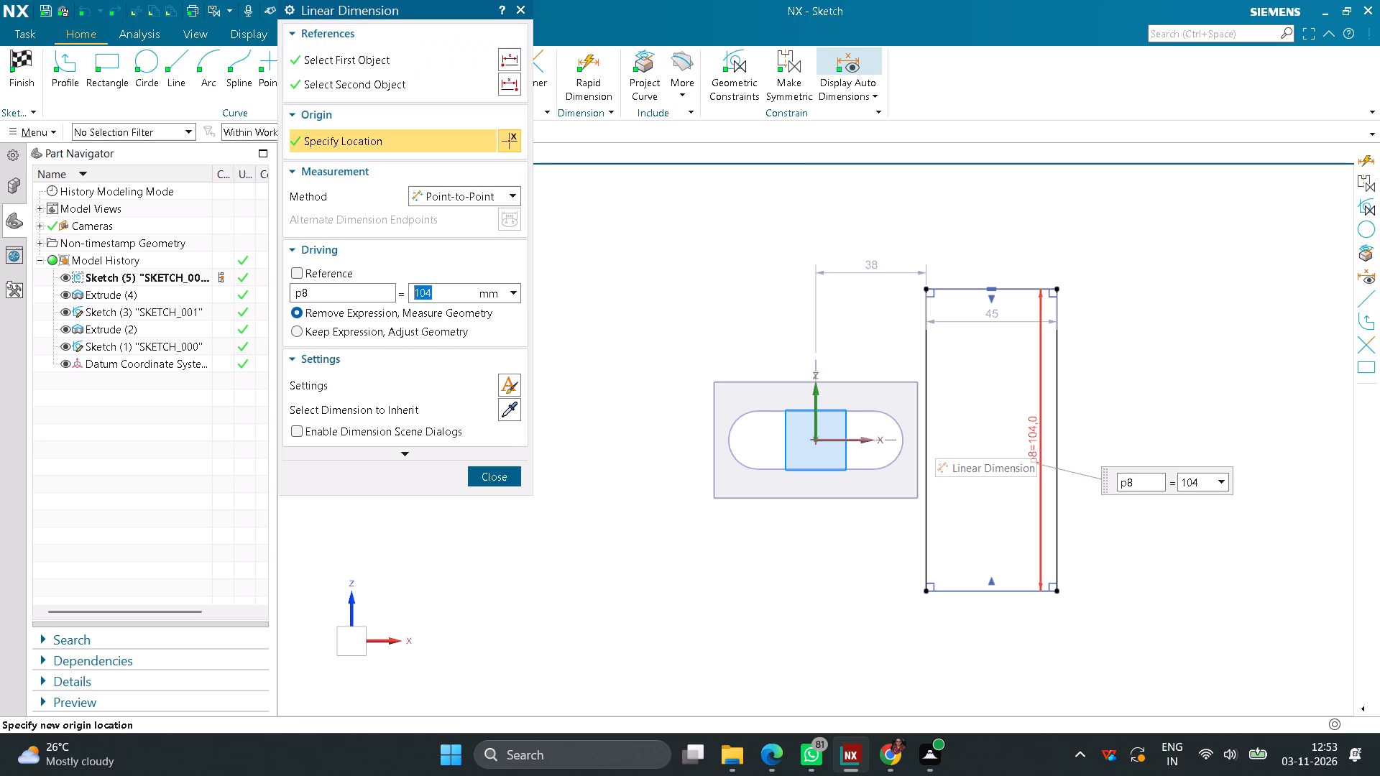
{"action": "type", "text": "50"}
{"action": "key", "text": "Return"}
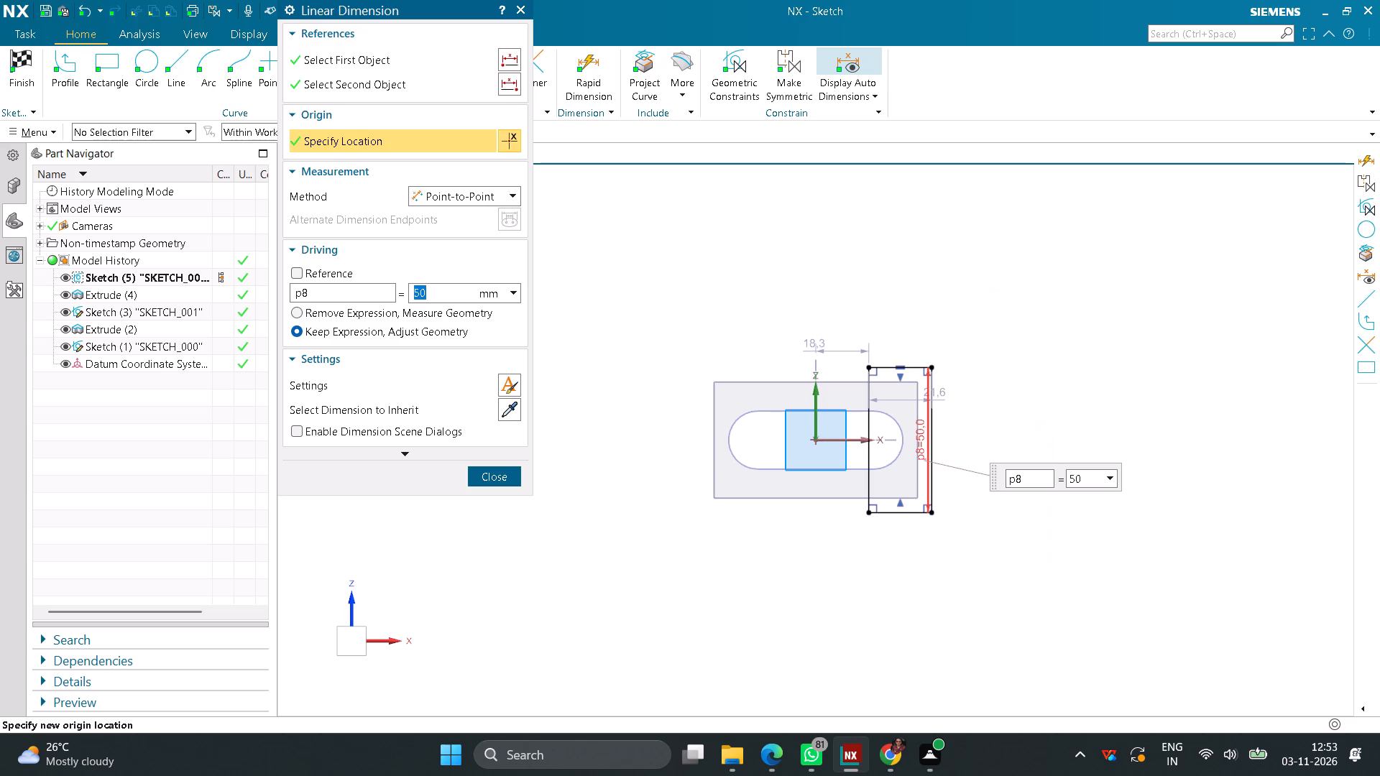
Apply a Point on Curve constraint placing the midpoint of the rectangle's left side on the block's right edge.
{"action": "left_click", "coordinate": [749, 70]}
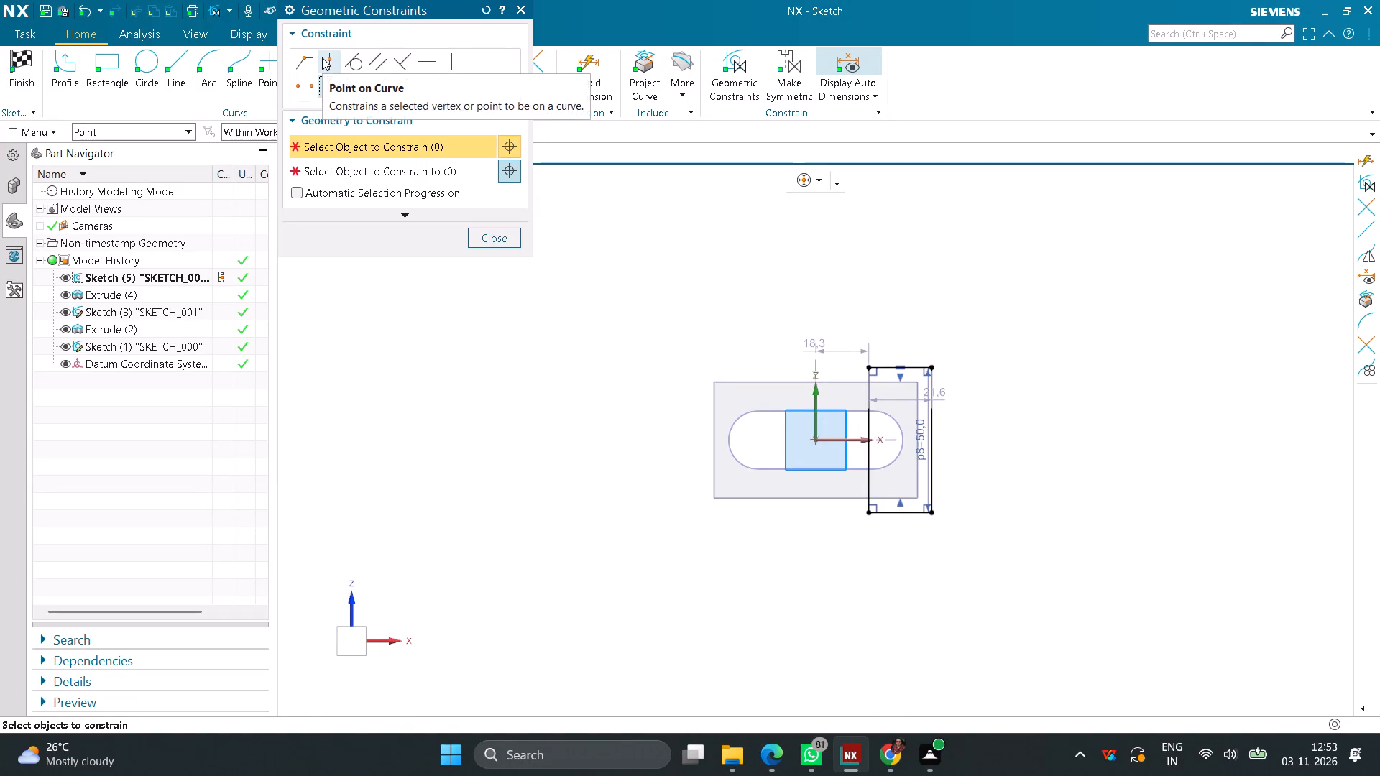
{"action": "left_click", "coordinate": [322, 57]}
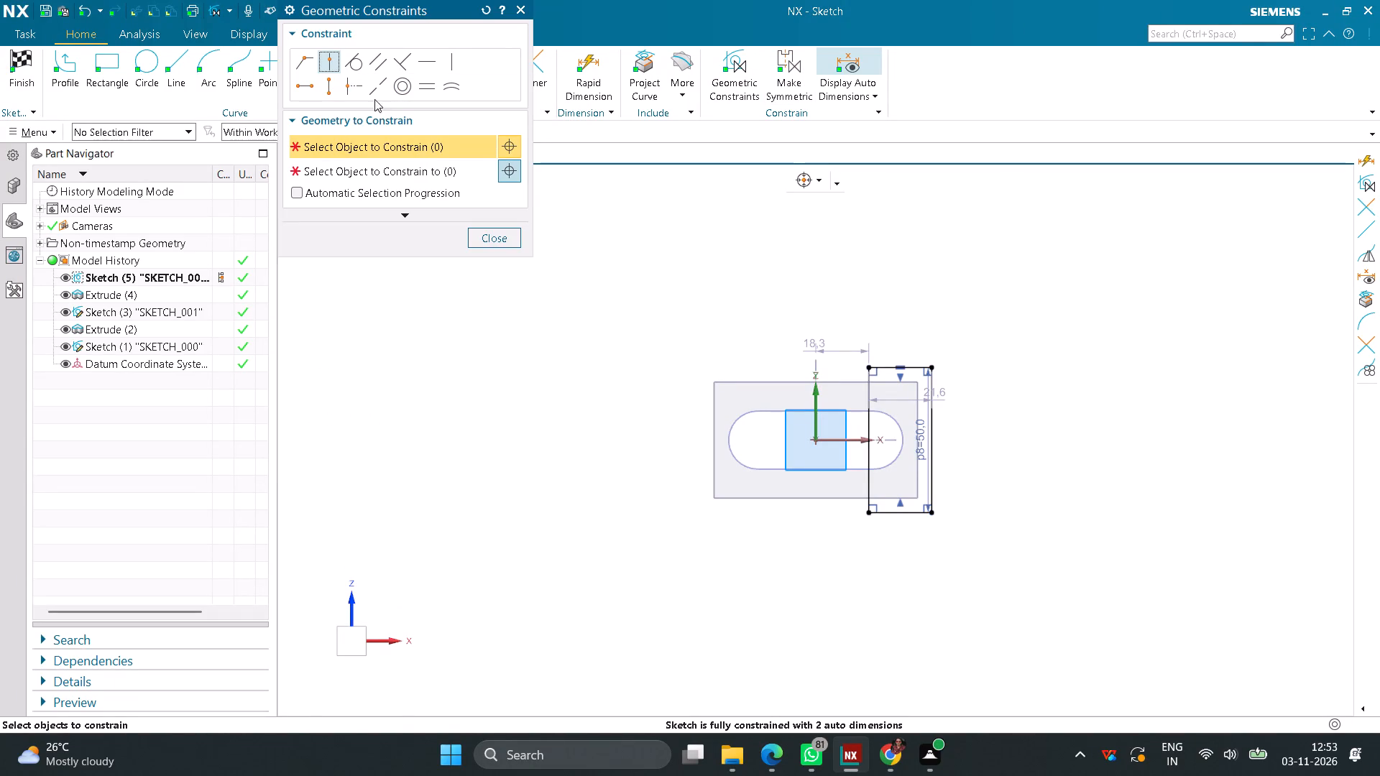
{"action": "left_click", "coordinate": [308, 63]}
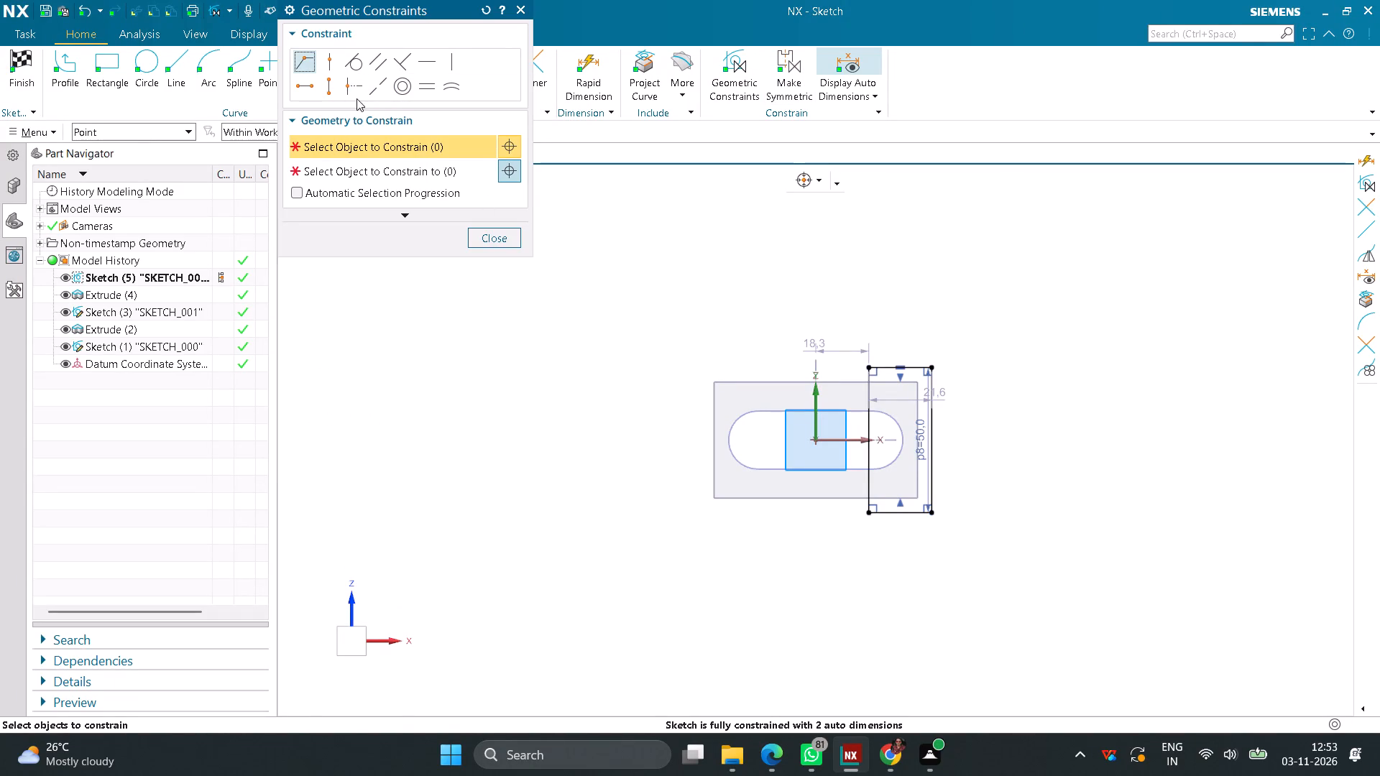
{"action": "left_click", "coordinate": [326, 65]}
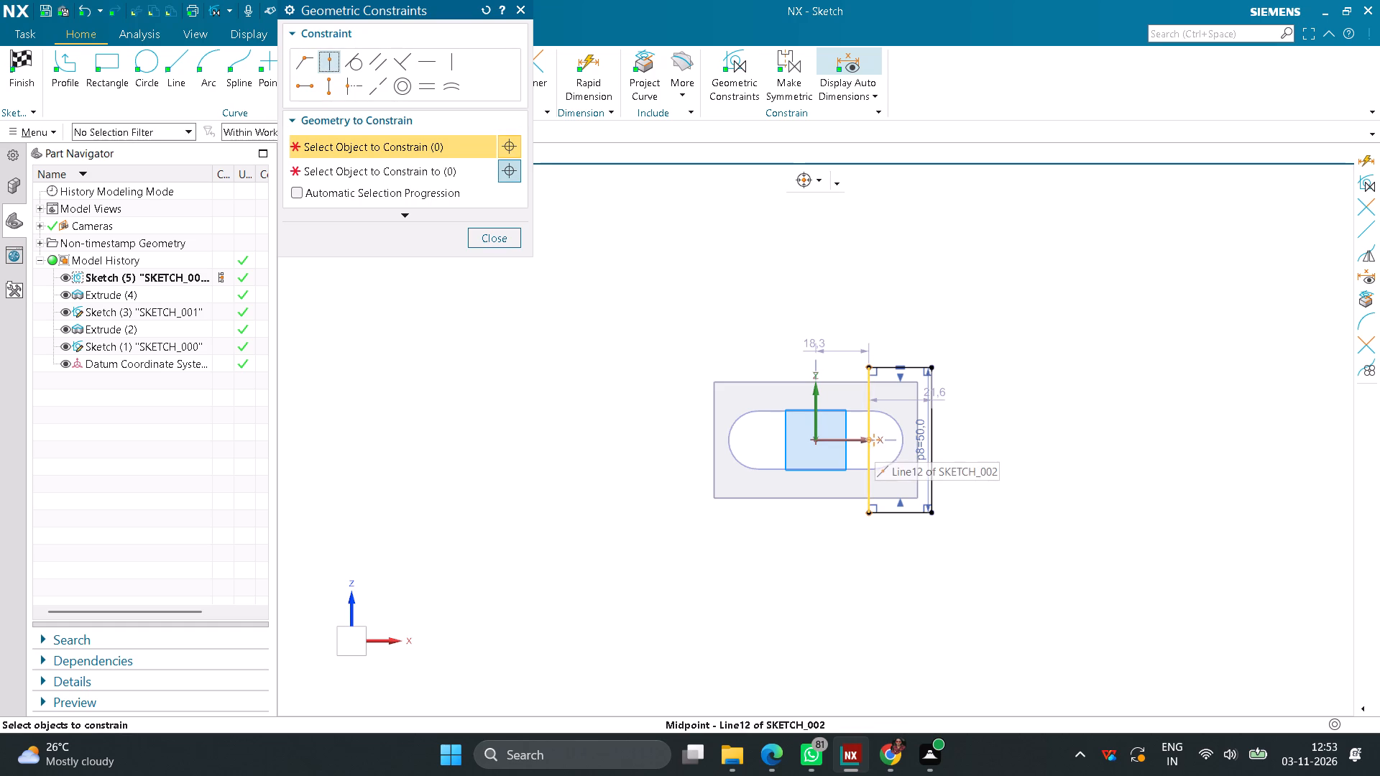
{"action": "left_click", "coordinate": [871, 440]}
{"action": "left_click", "coordinate": [411, 172]}
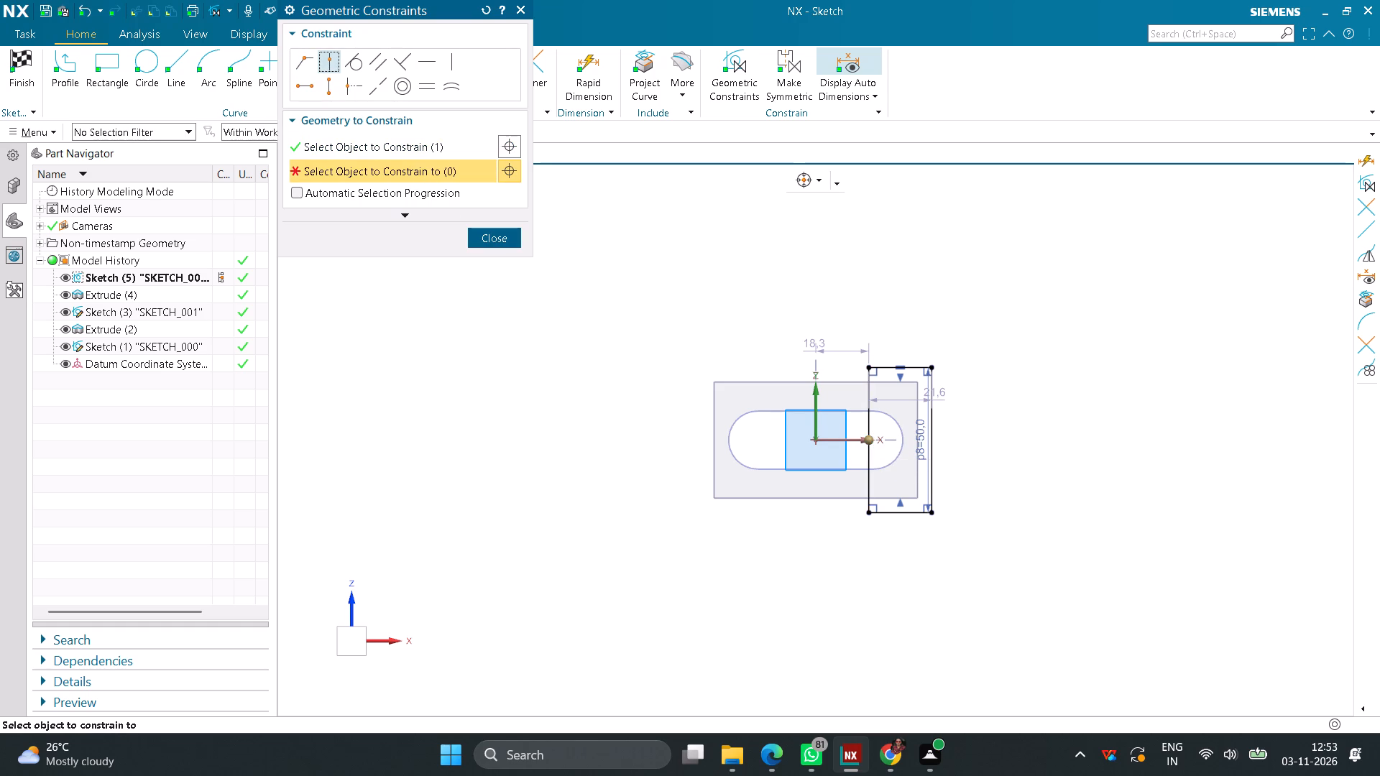
{"action": "left_click", "coordinate": [919, 417]}
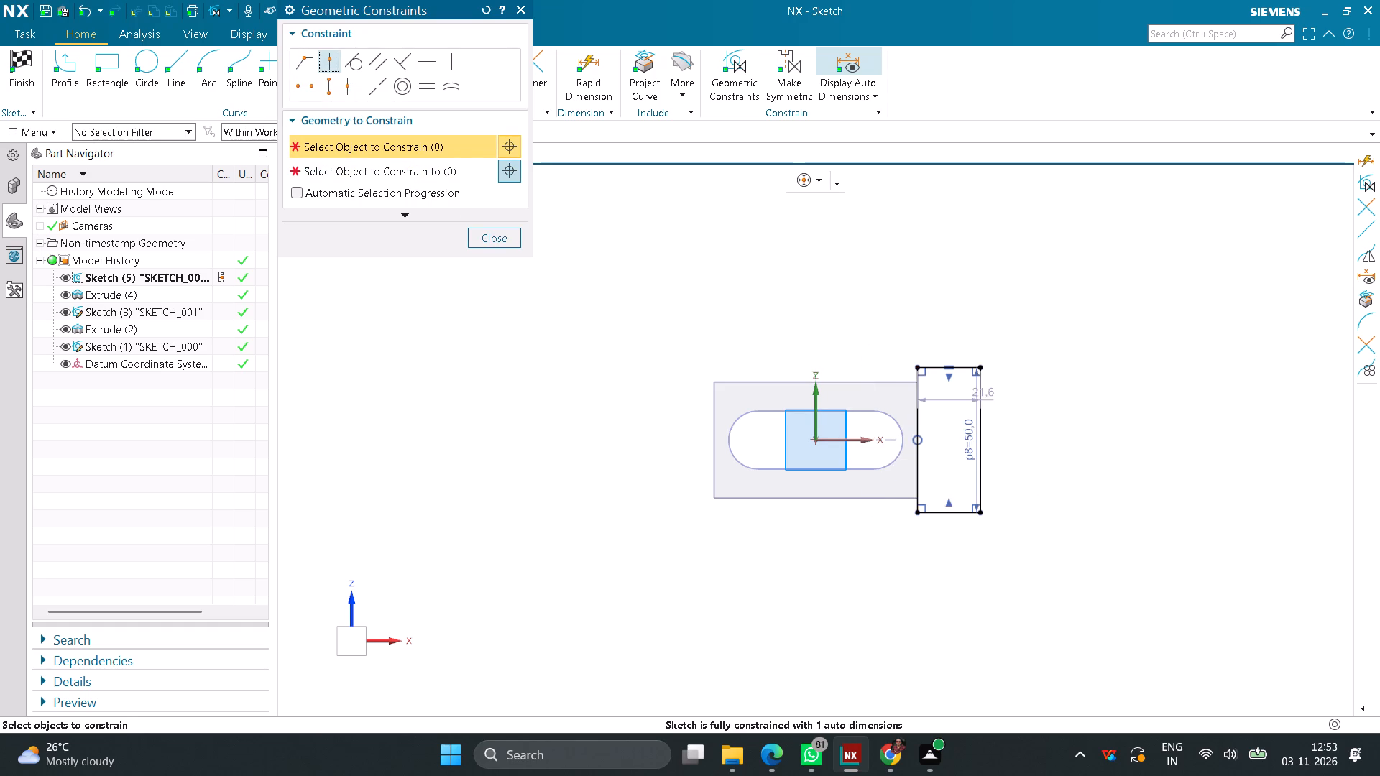
{"action": "left_click", "coordinate": [502, 233]}
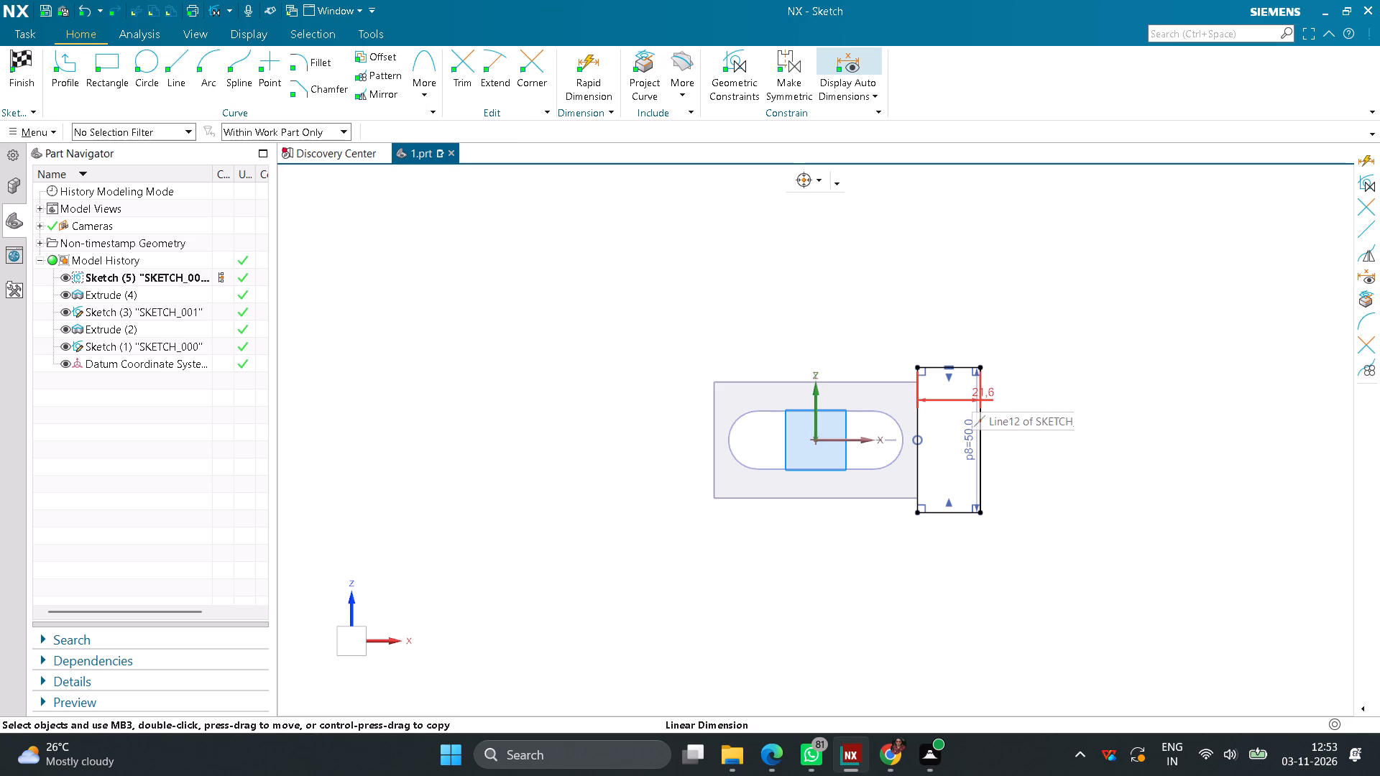
Draw an outward three-point arc of about 10.8 mm radius across the rectangle's top side.
{"action": "left_click", "coordinate": [208, 55]}
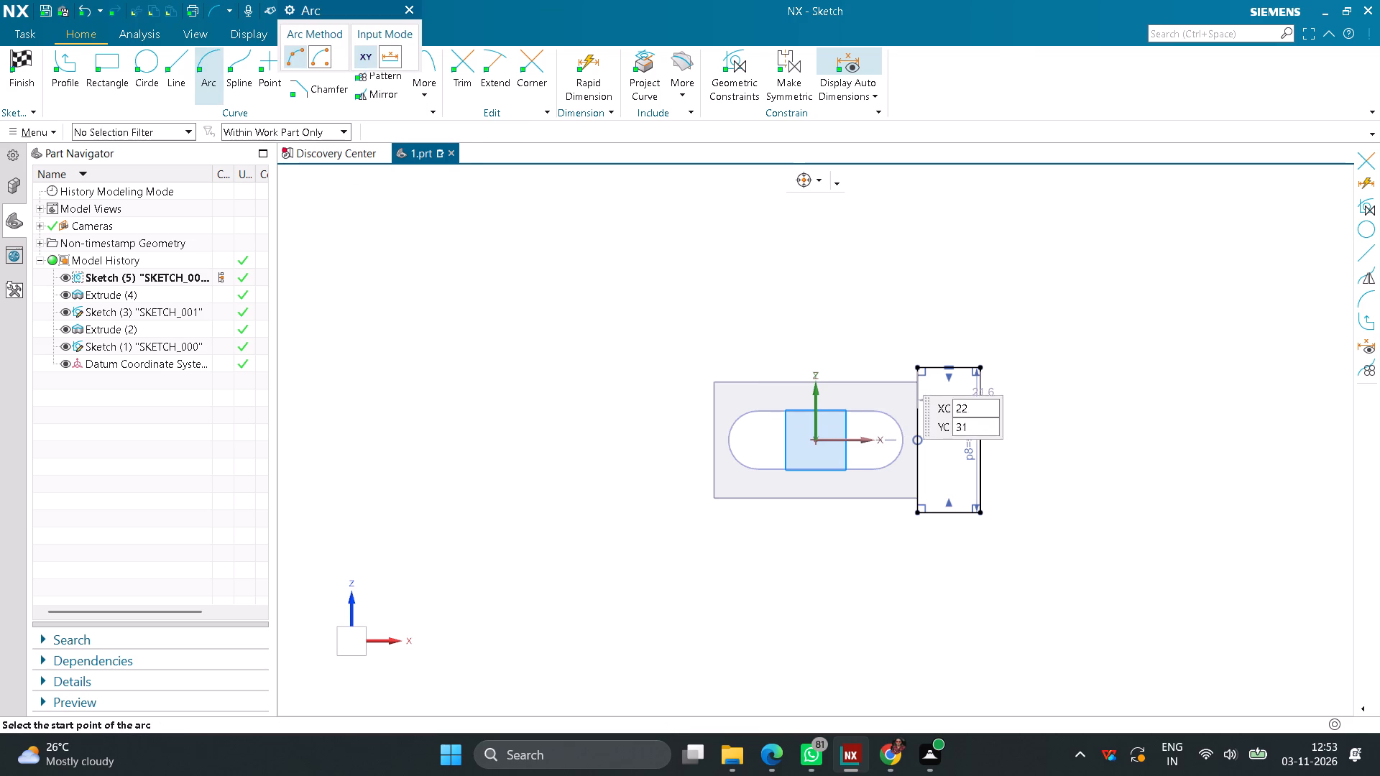
{"action": "left_click", "coordinate": [913, 366]}
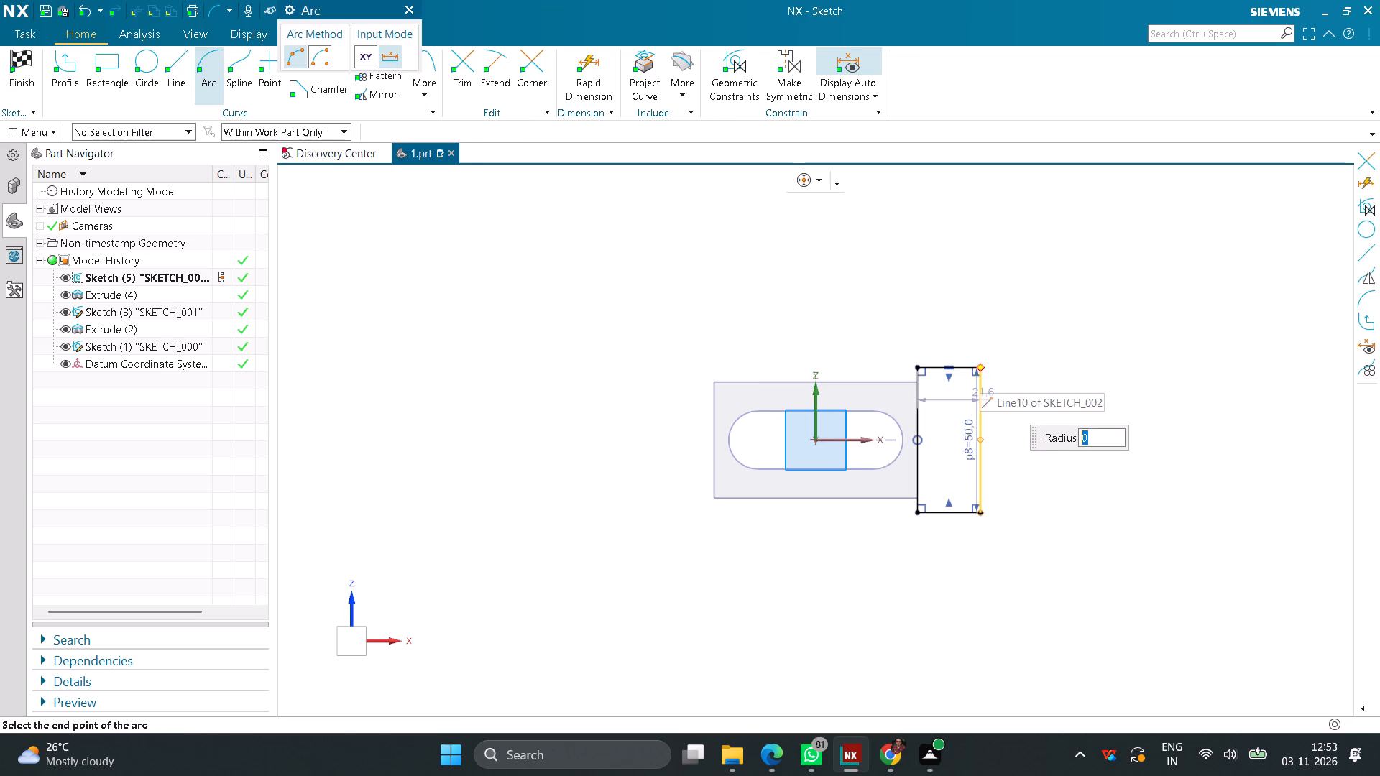
{"action": "left_click", "coordinate": [980, 371]}
{"action": "left_click", "coordinate": [967, 341]}
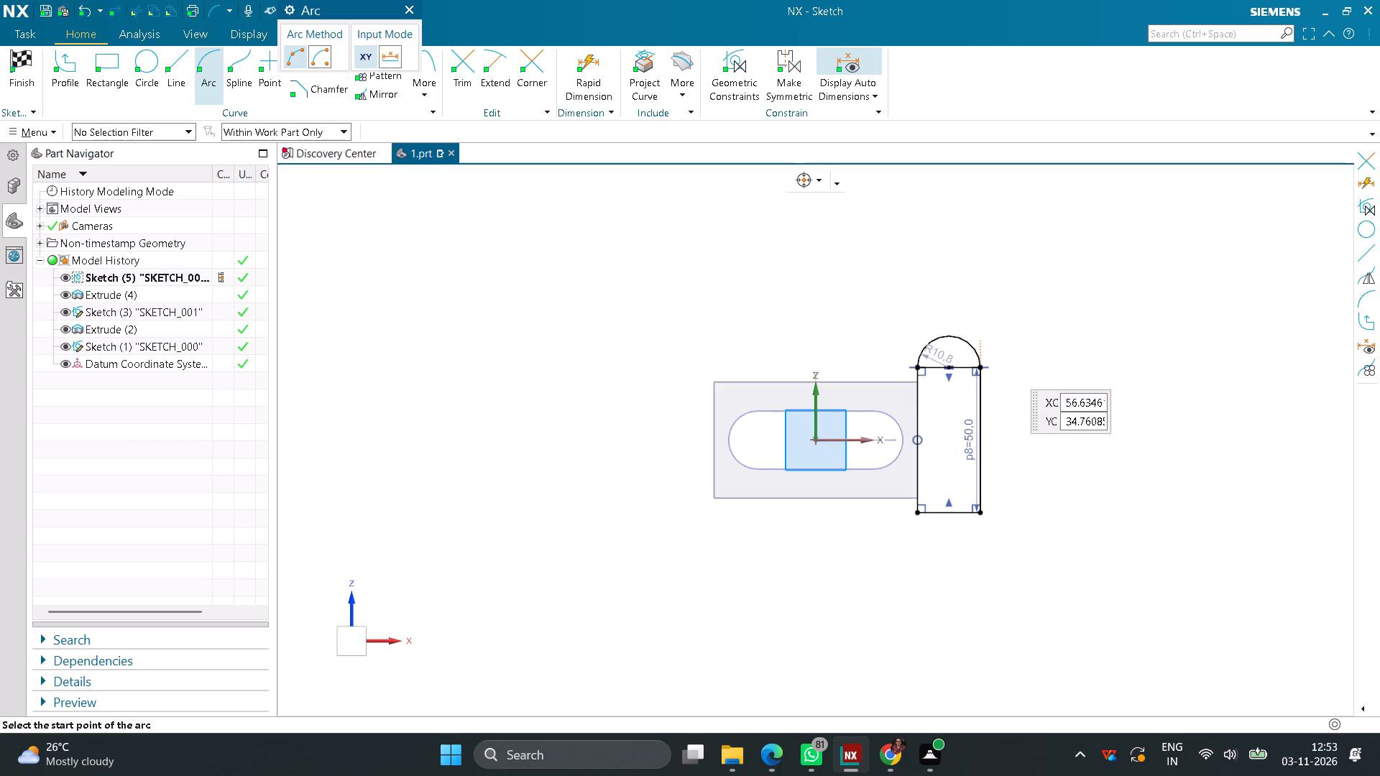
{"action": "middle_click", "coordinate": [854, 319]}
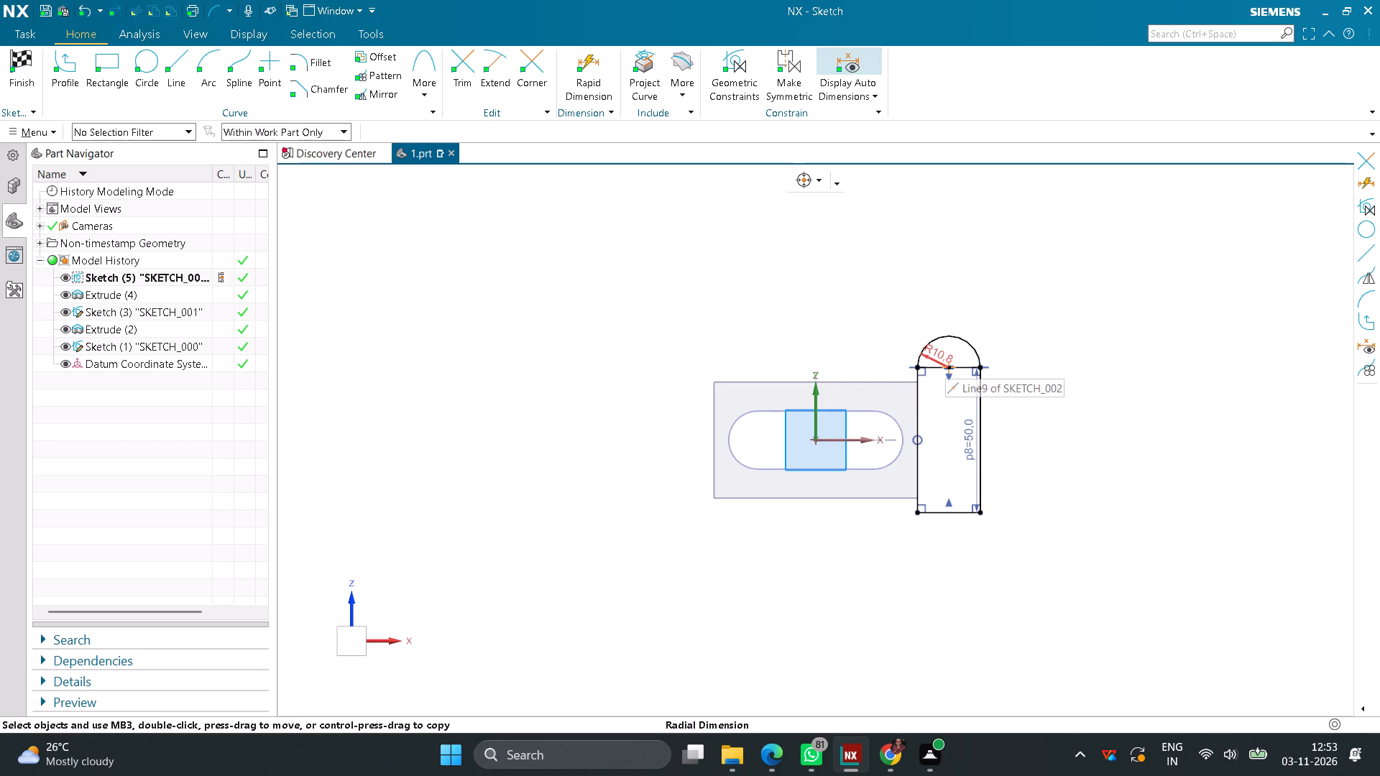
Set the top arc's radius to 15 mm.
{"action": "double_click", "coordinate": [947, 358]}
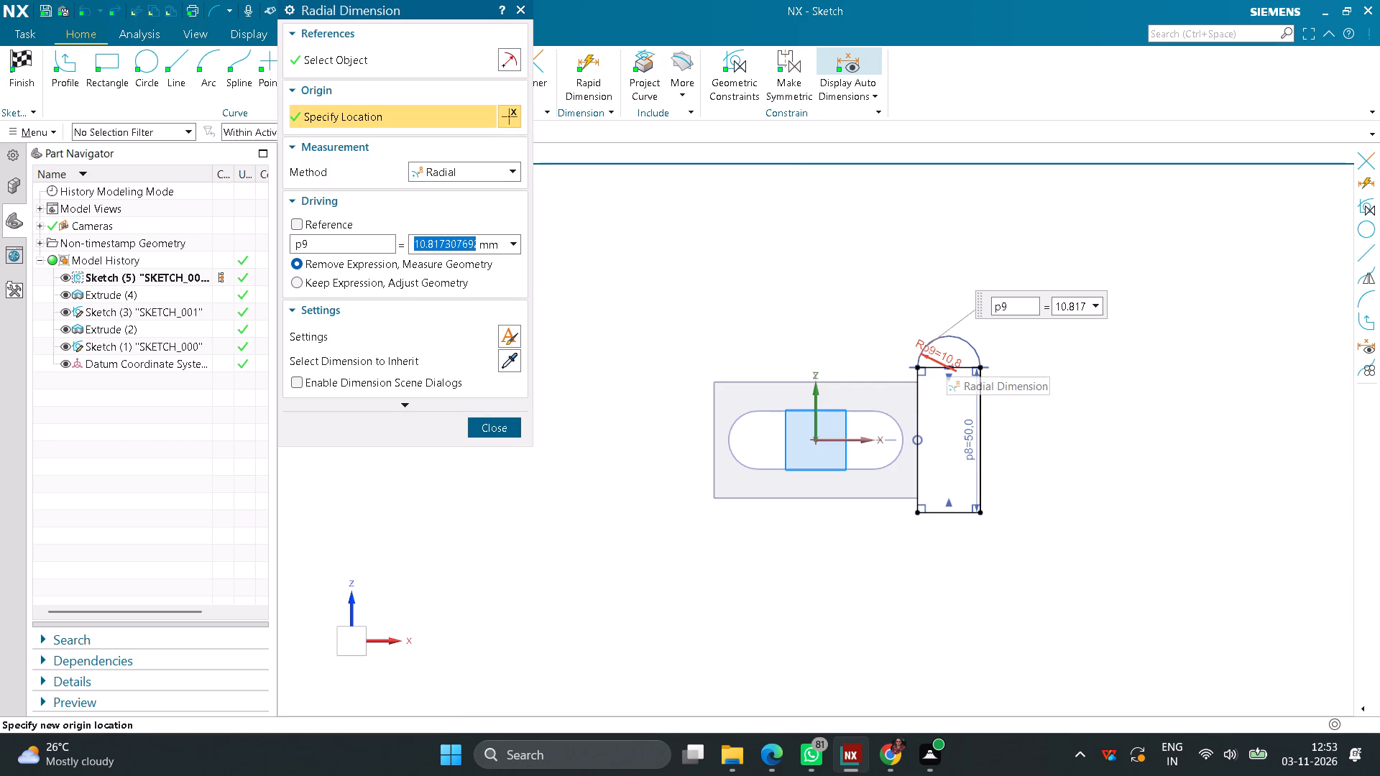
{"action": "type", "text": "15"}
{"action": "key", "text": "Return"}
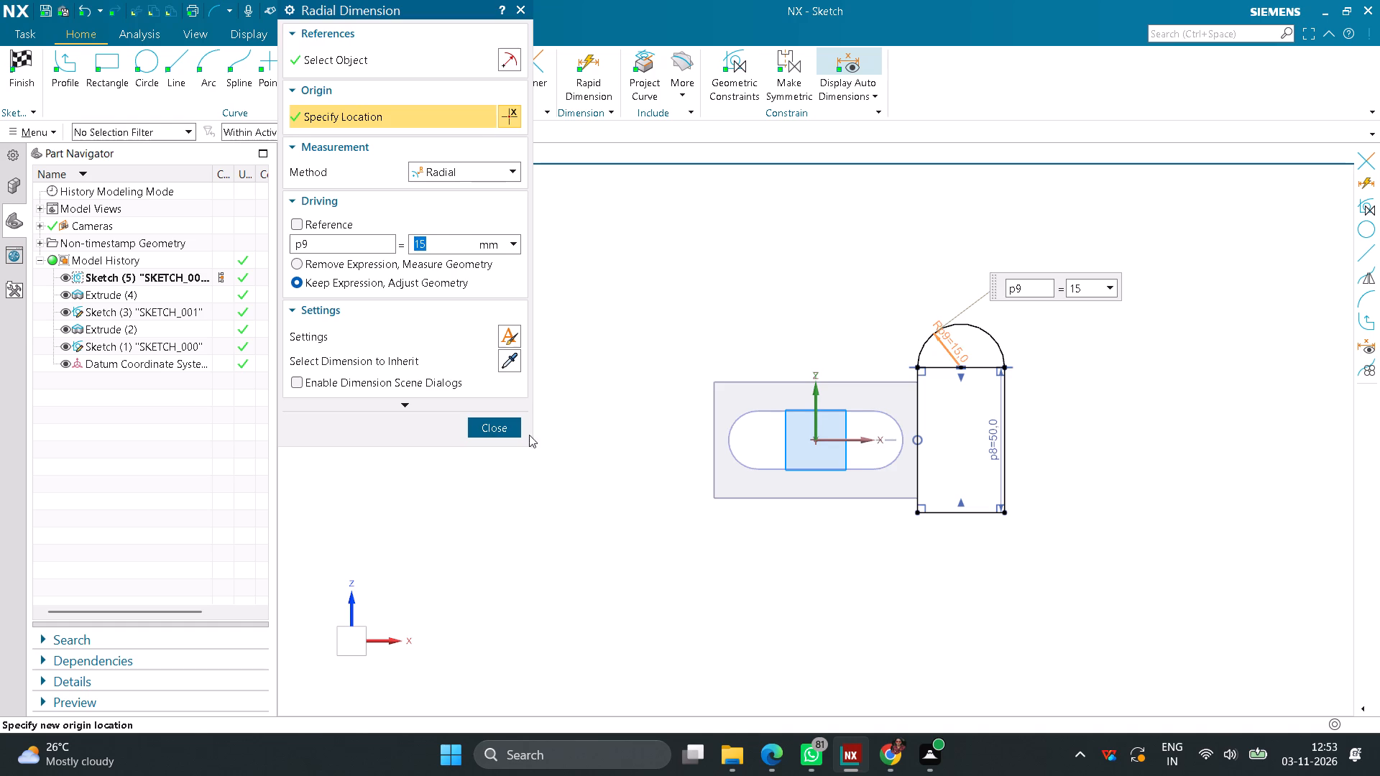
{"action": "left_click", "coordinate": [502, 424]}
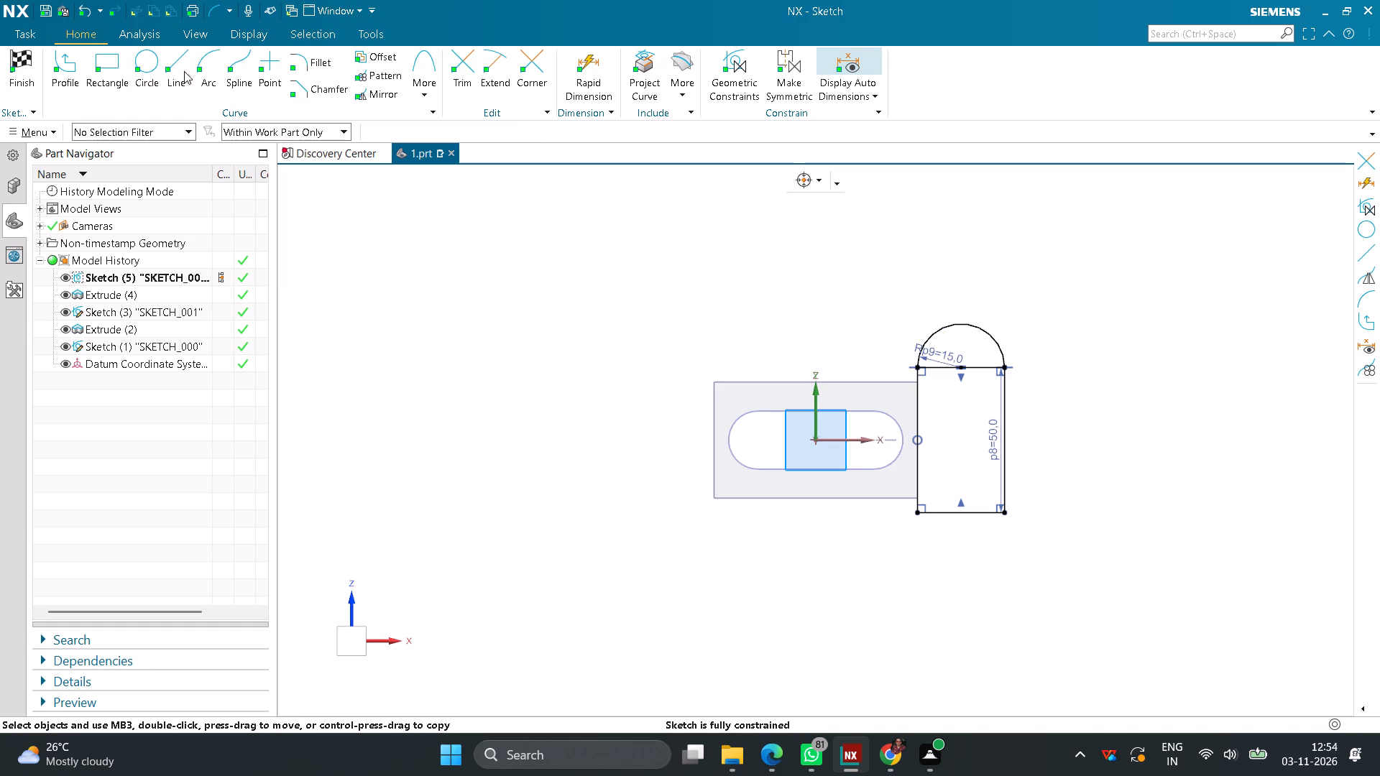
Draw an outward three-point arc of about 15 mm radius between the rectangle's two bottom corners.
{"action": "left_click", "coordinate": [213, 65]}
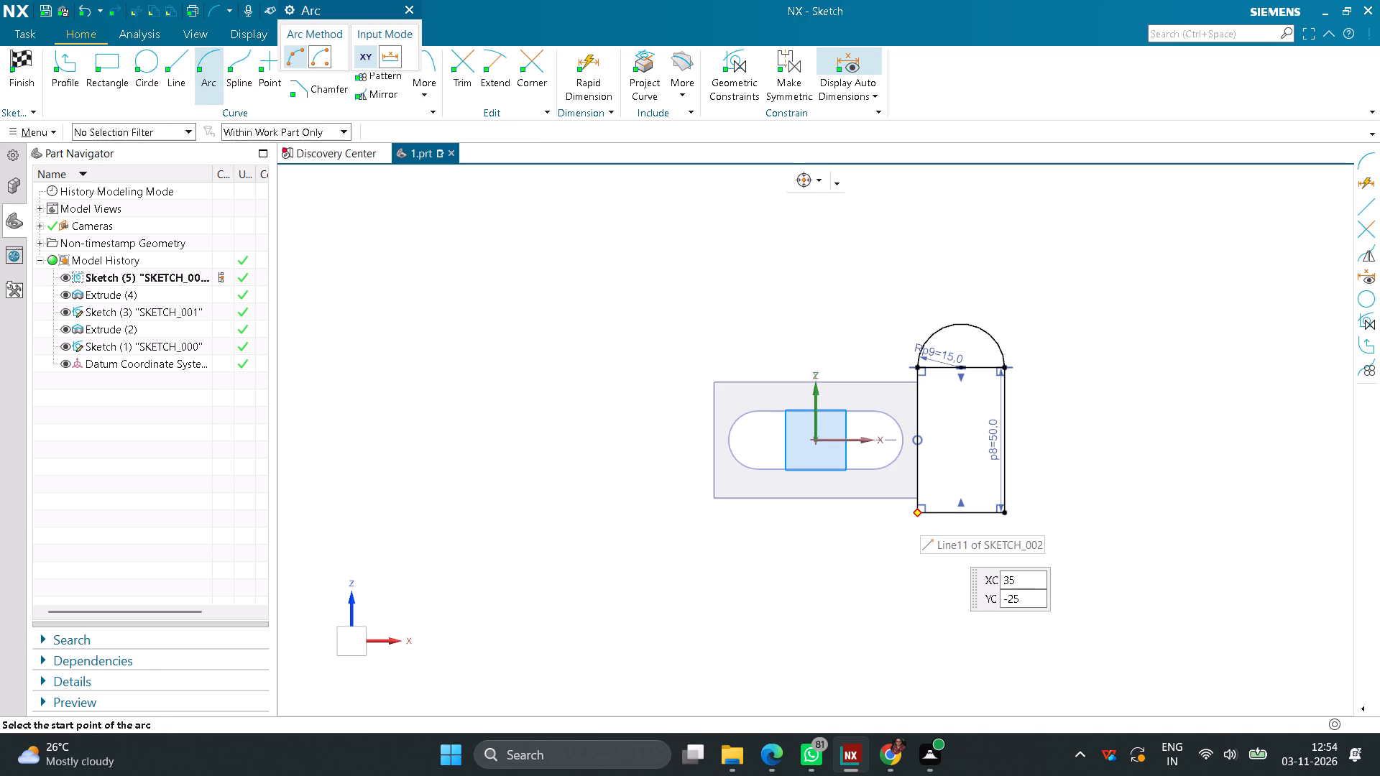
{"action": "left_click", "coordinate": [919, 514]}
{"action": "left_click", "coordinate": [1003, 514]}
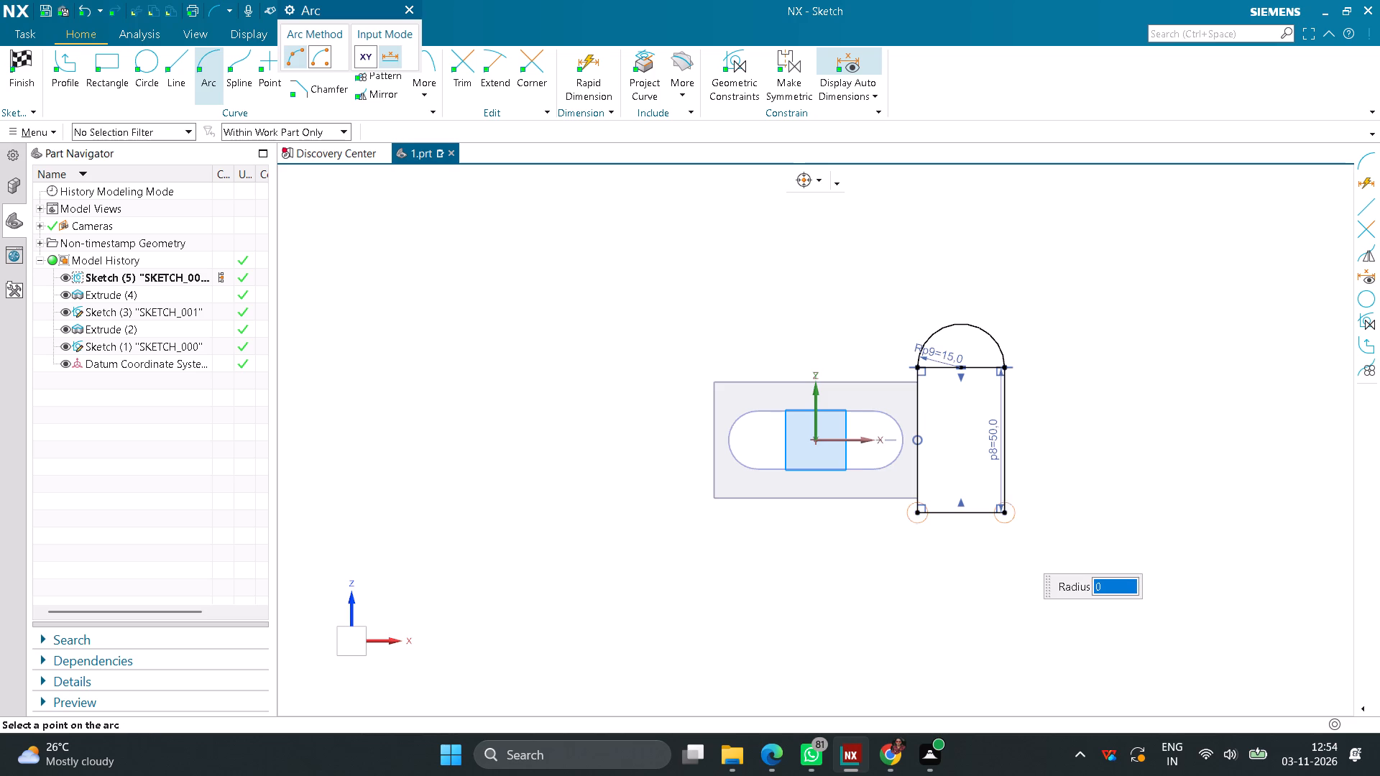
{"action": "left_click", "coordinate": [954, 553]}
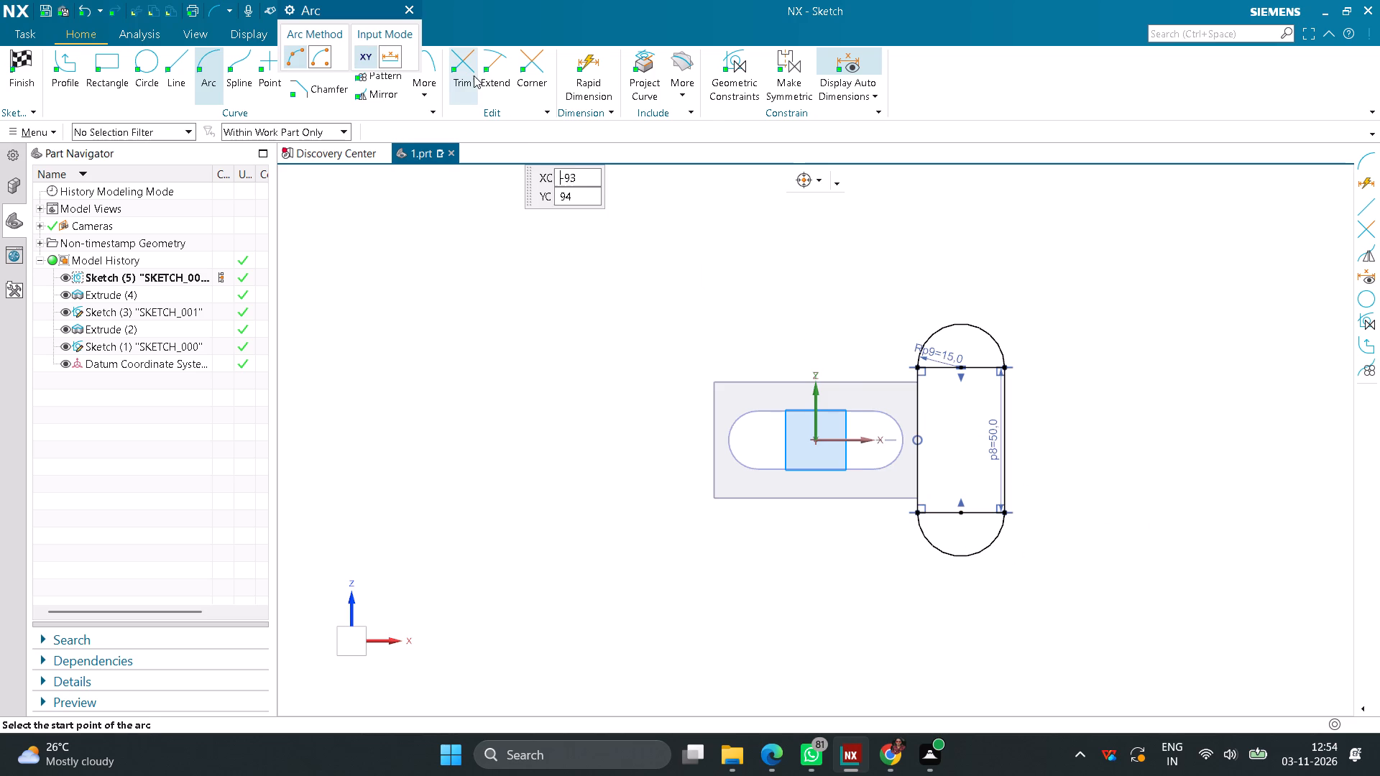
Trim away the rectangle's top and bottom sides inside the arcs to leave a vertical rounded-end outline.
{"action": "left_click", "coordinate": [469, 75]}
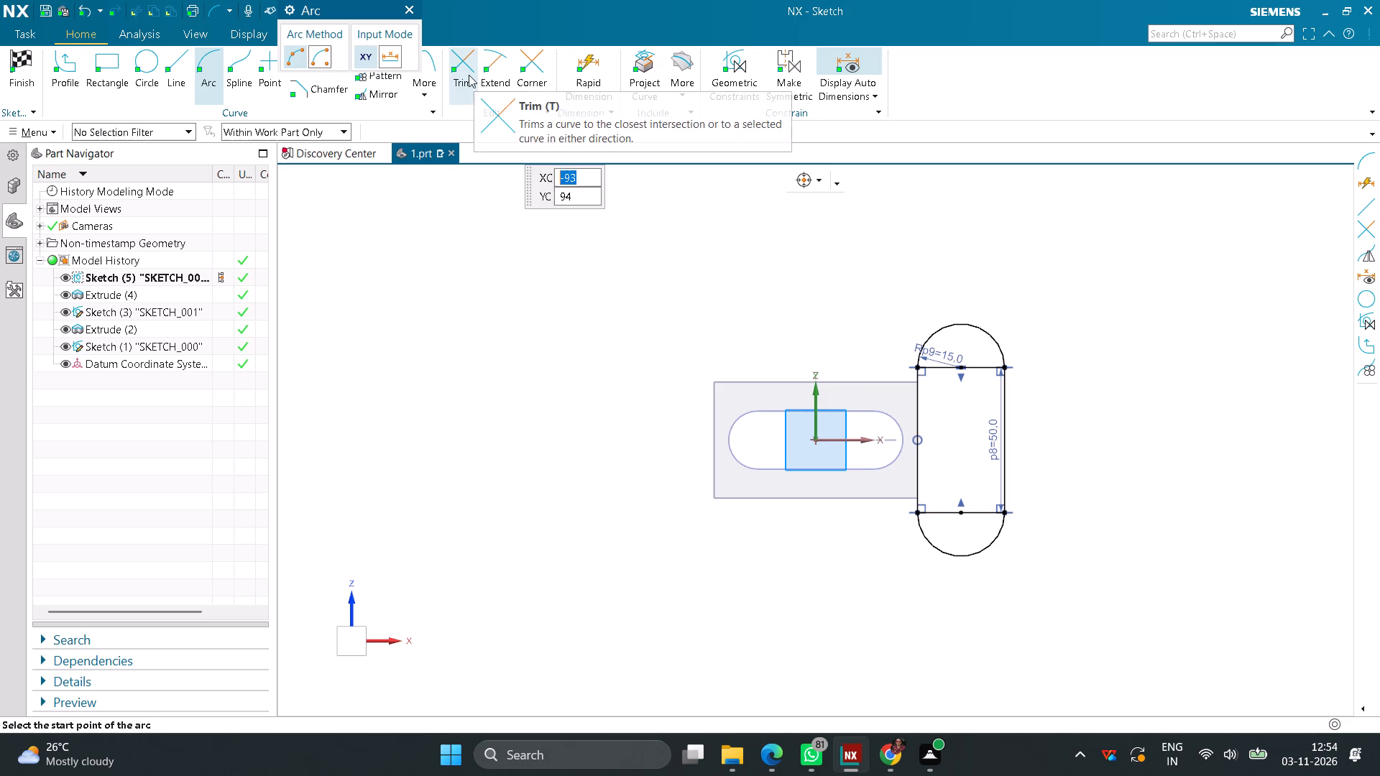
{"action": "left_click", "coordinate": [928, 366]}
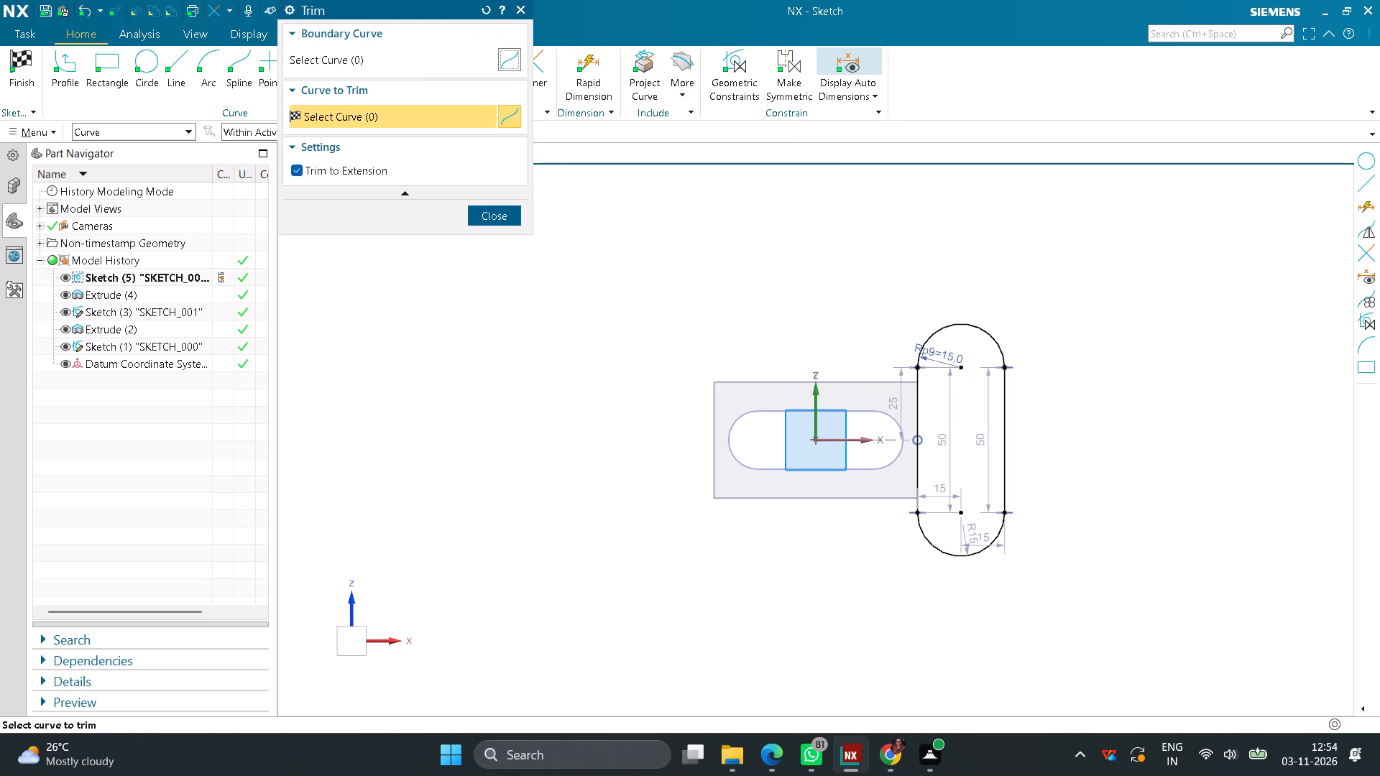
{"action": "left_click", "coordinate": [503, 208]}
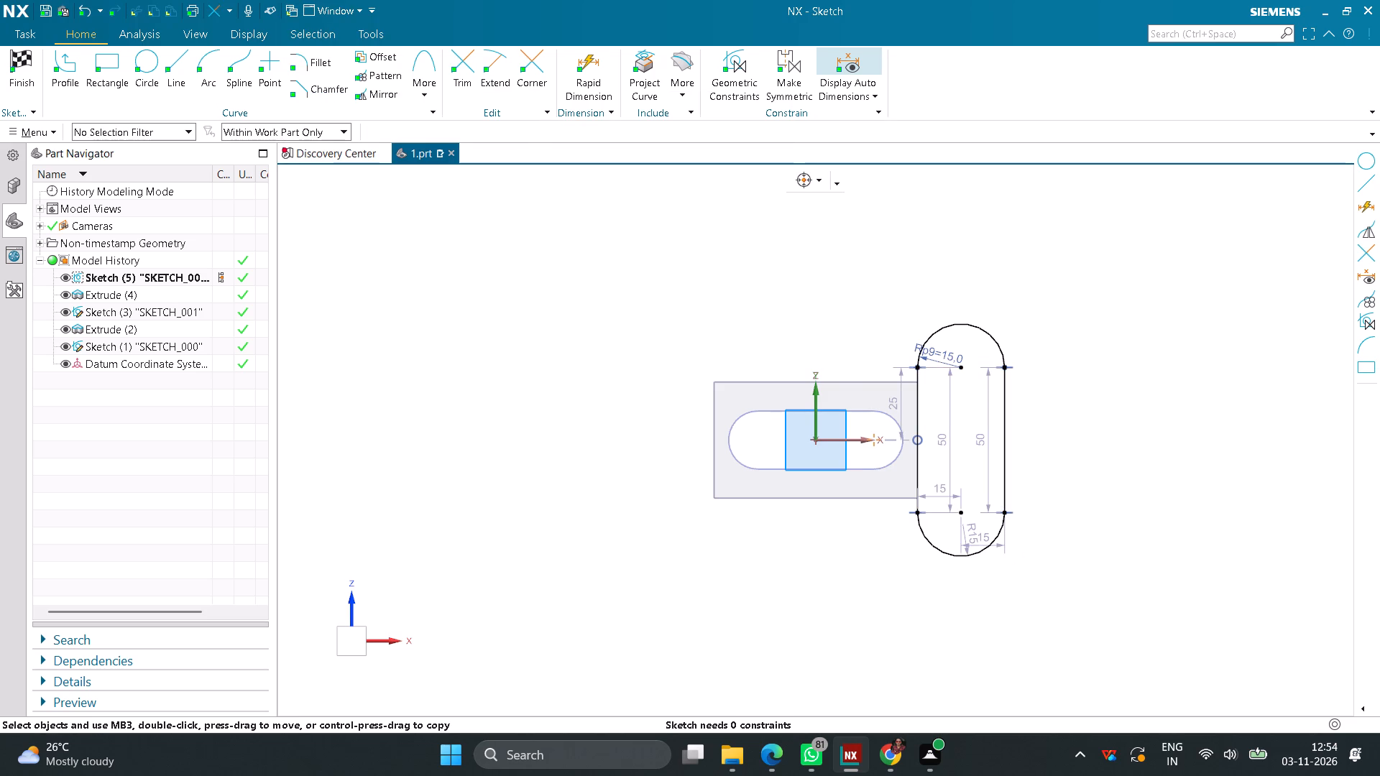
Apply a horizontal alignment constraint between the top arc's centre and the upper endpoint of the outline's left side.
{"action": "left_click", "coordinate": [721, 86]}
{"action": "left_click", "coordinate": [314, 90]}
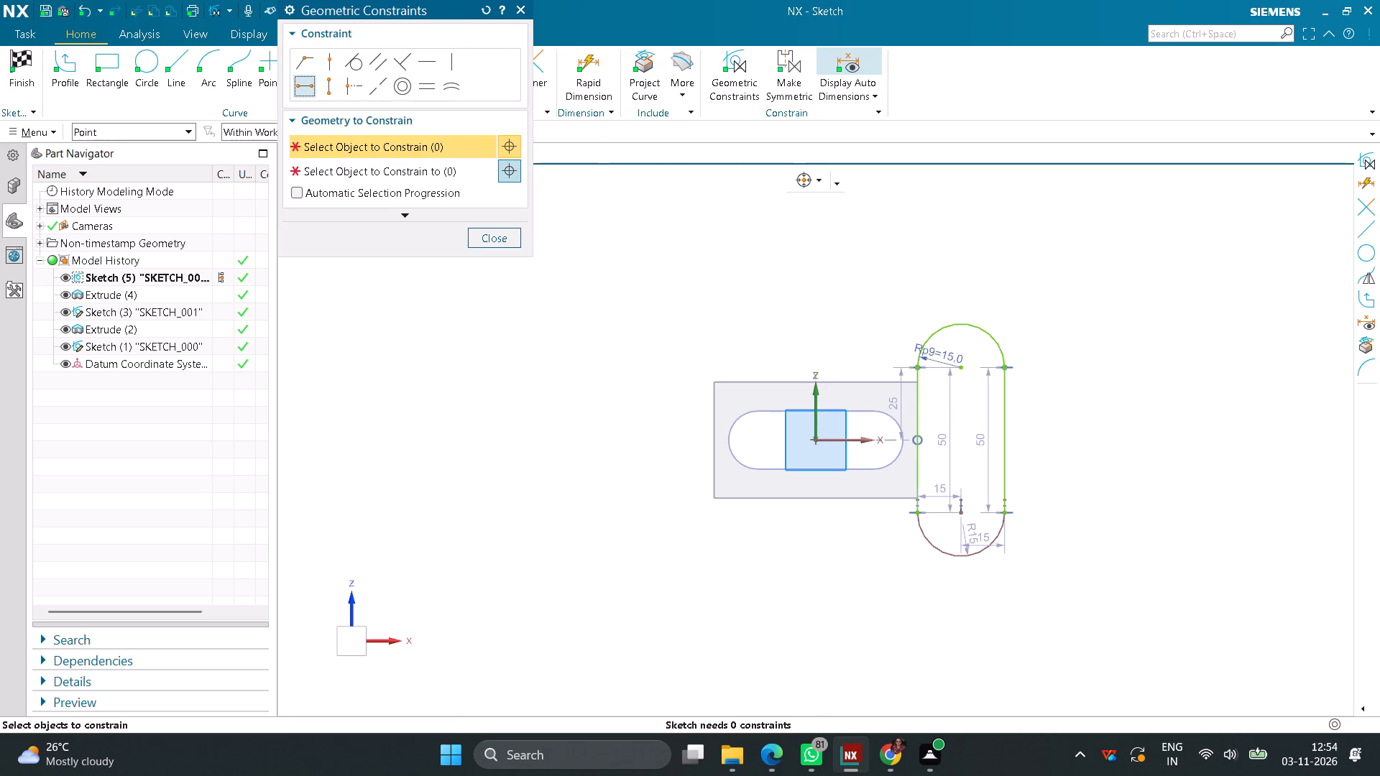
{"action": "left_click", "coordinate": [960, 369]}
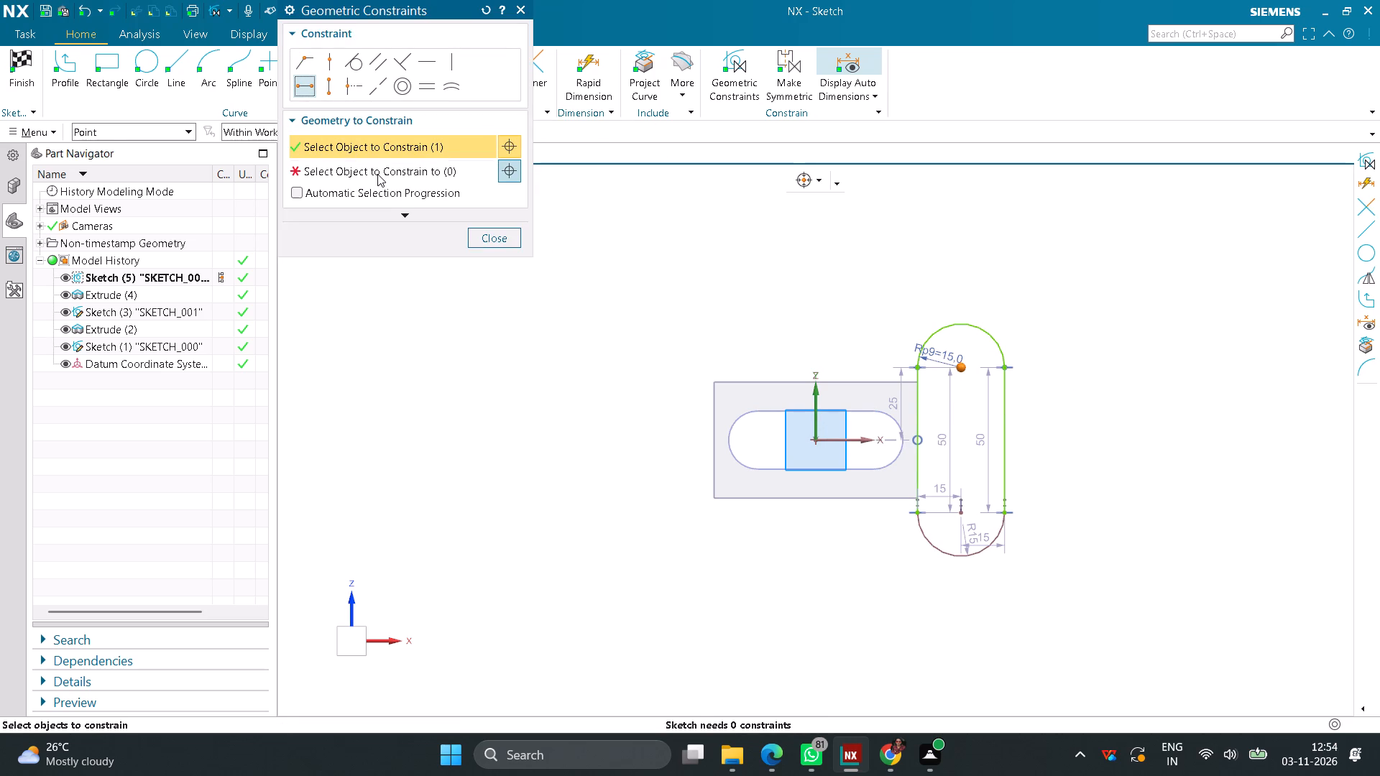
{"action": "left_click", "coordinate": [377, 174]}
{"action": "left_click", "coordinate": [916, 371]}
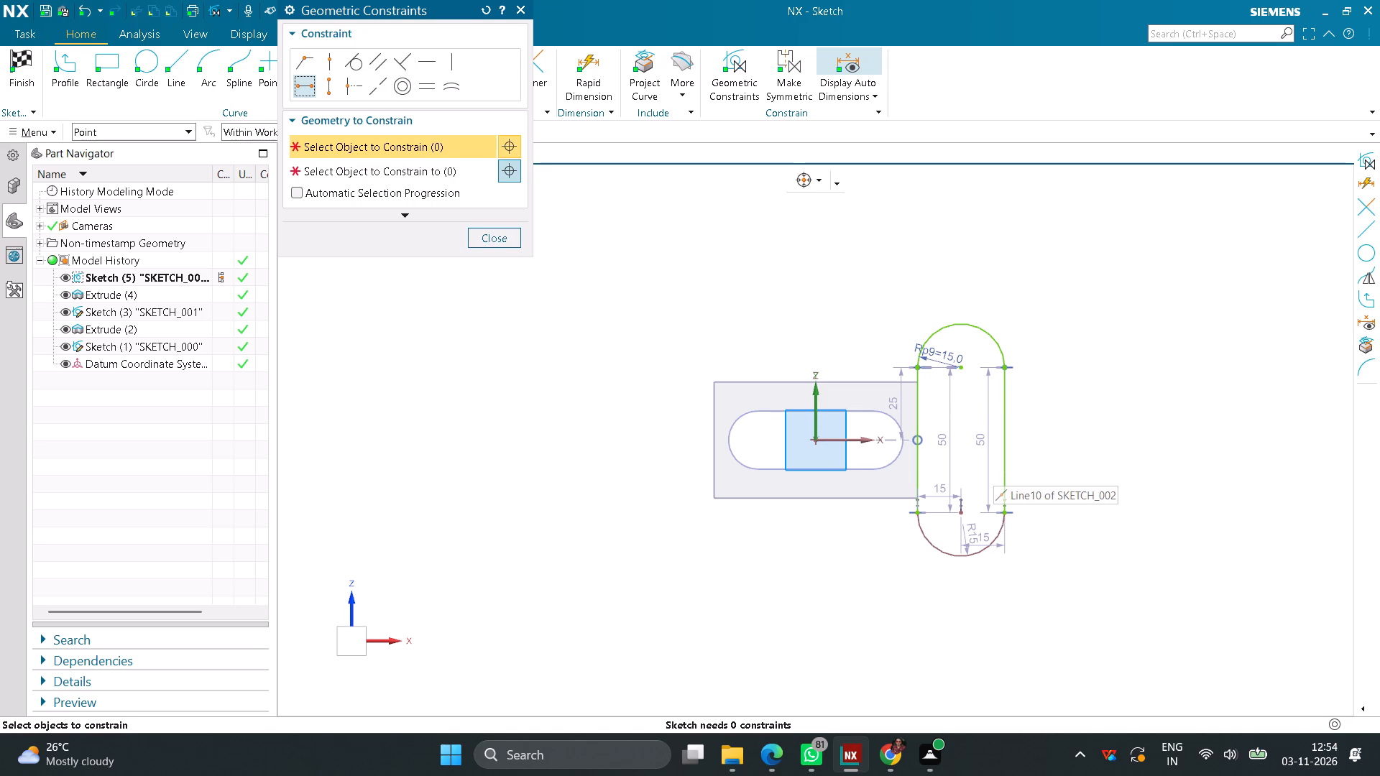
{"action": "left_click", "coordinate": [497, 236]}
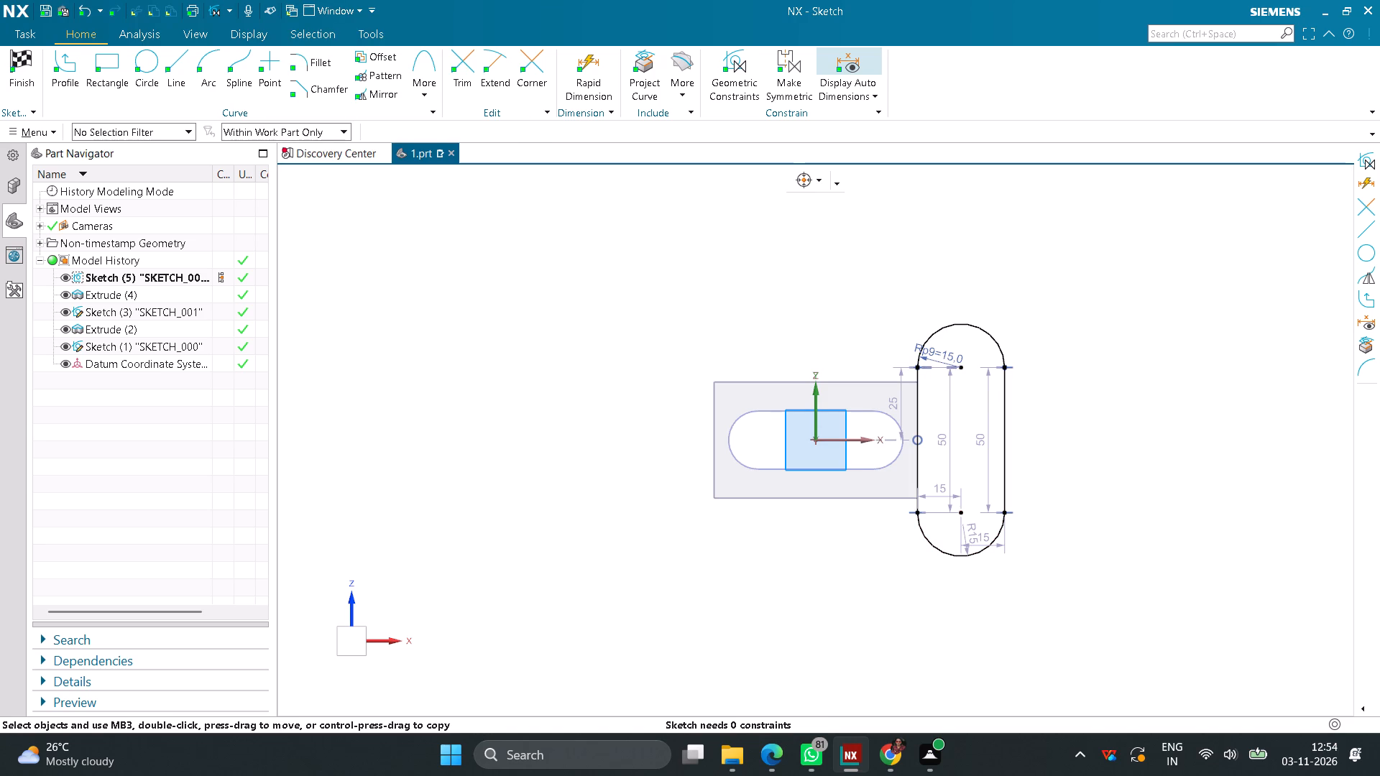
Draw a rectangle about 40 mm wide and 76 mm high beyond the block's left end.
{"action": "left_click", "coordinate": [99, 63]}
{"action": "left_click", "coordinate": [581, 351]}
{"action": "left_click", "coordinate": [697, 570]}
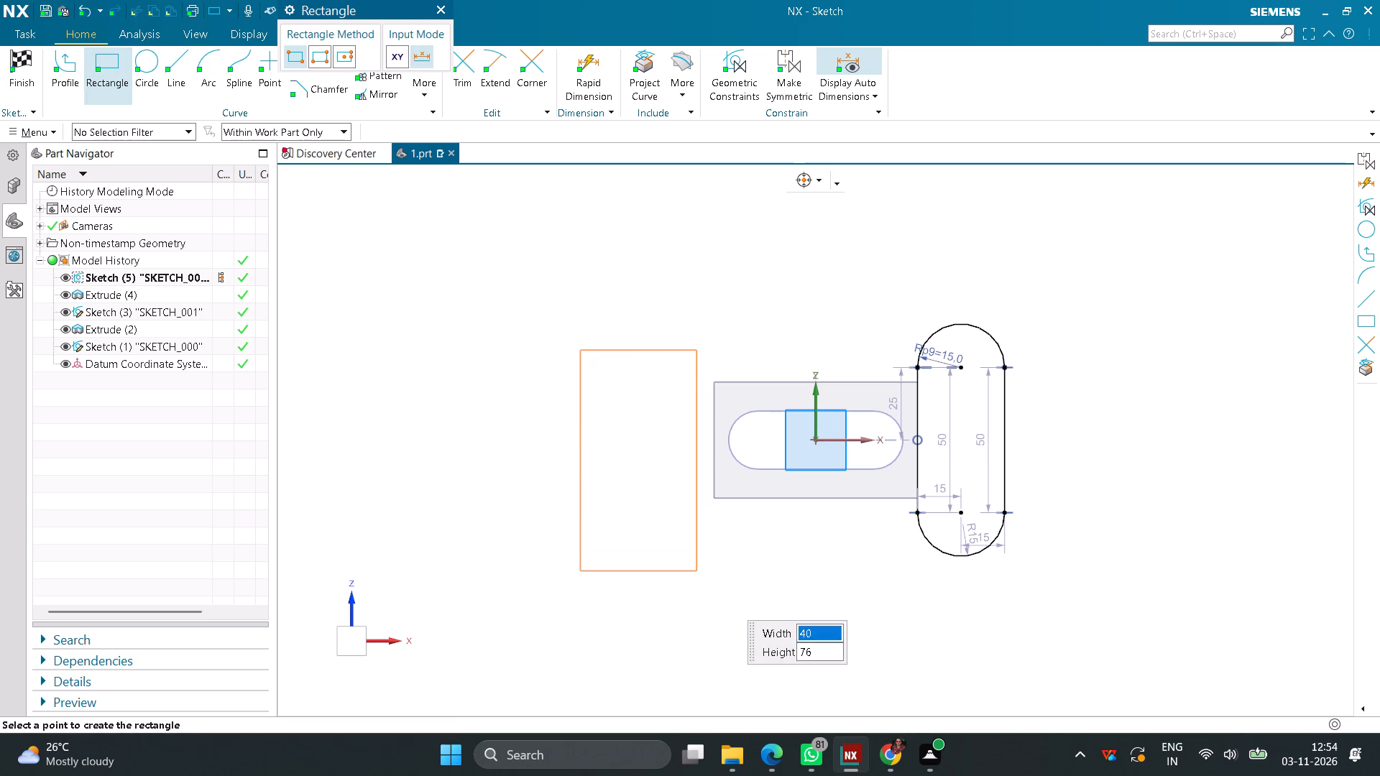
{"action": "middle_click", "coordinate": [818, 315]}
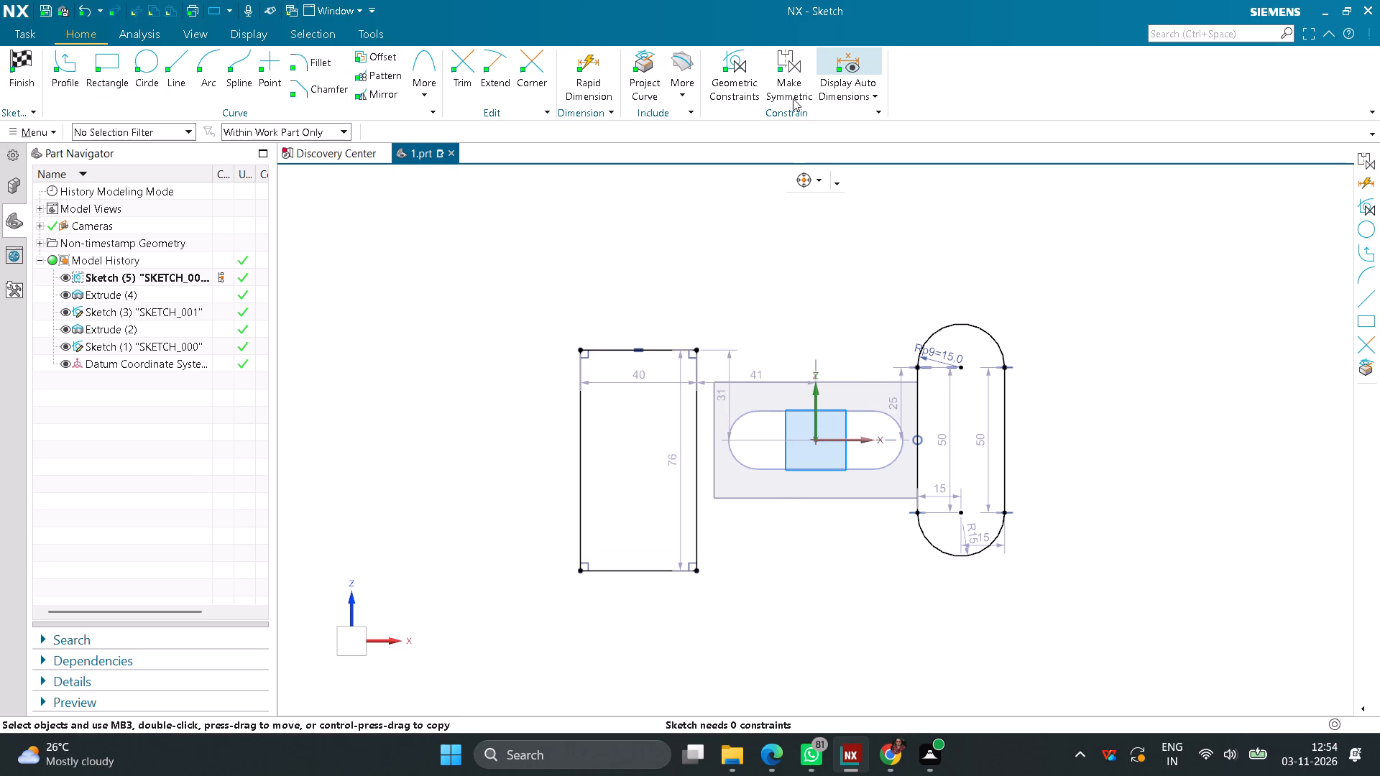
Make the new rectangle's top and bottom sides symmetric about the horizontal X axis.
{"action": "left_click", "coordinate": [801, 58]}
{"action": "left_click", "coordinate": [603, 351]}
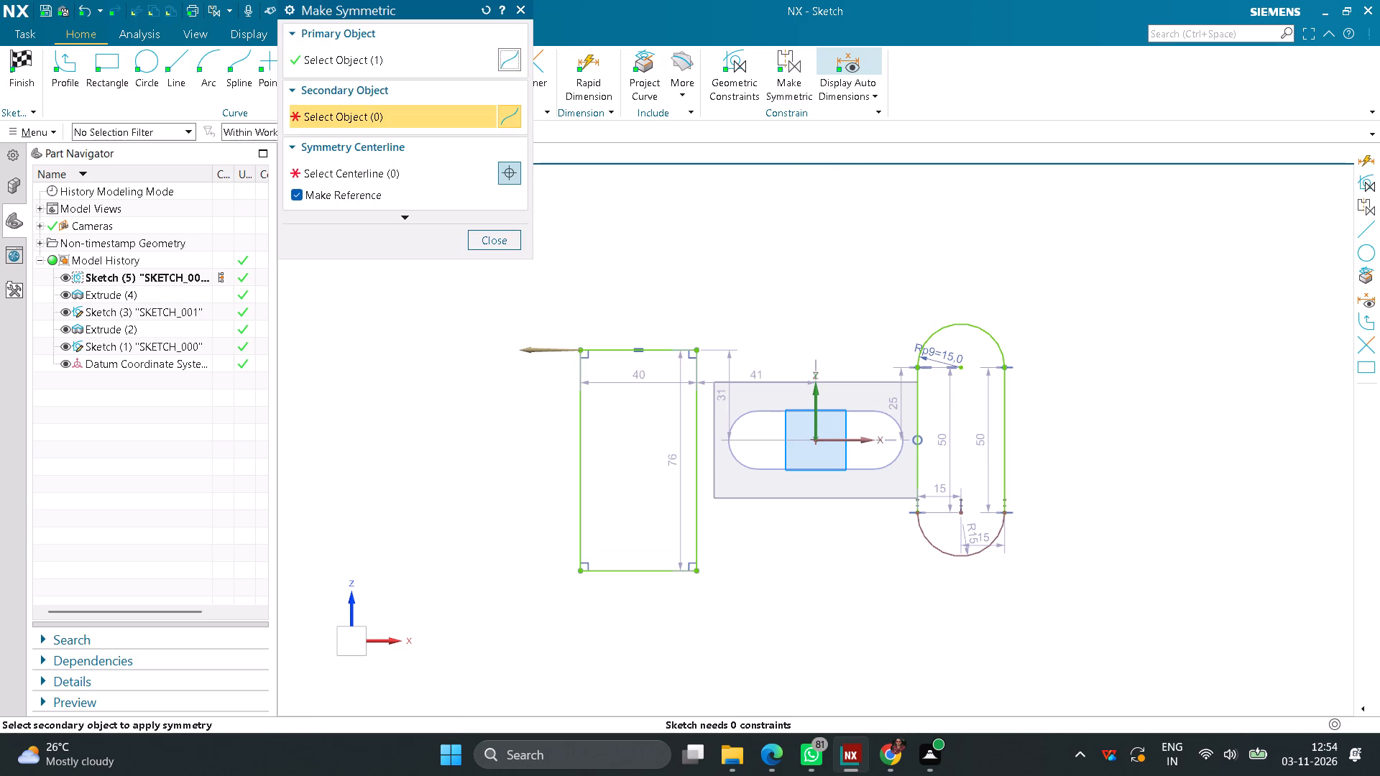
{"action": "left_click", "coordinate": [603, 576]}
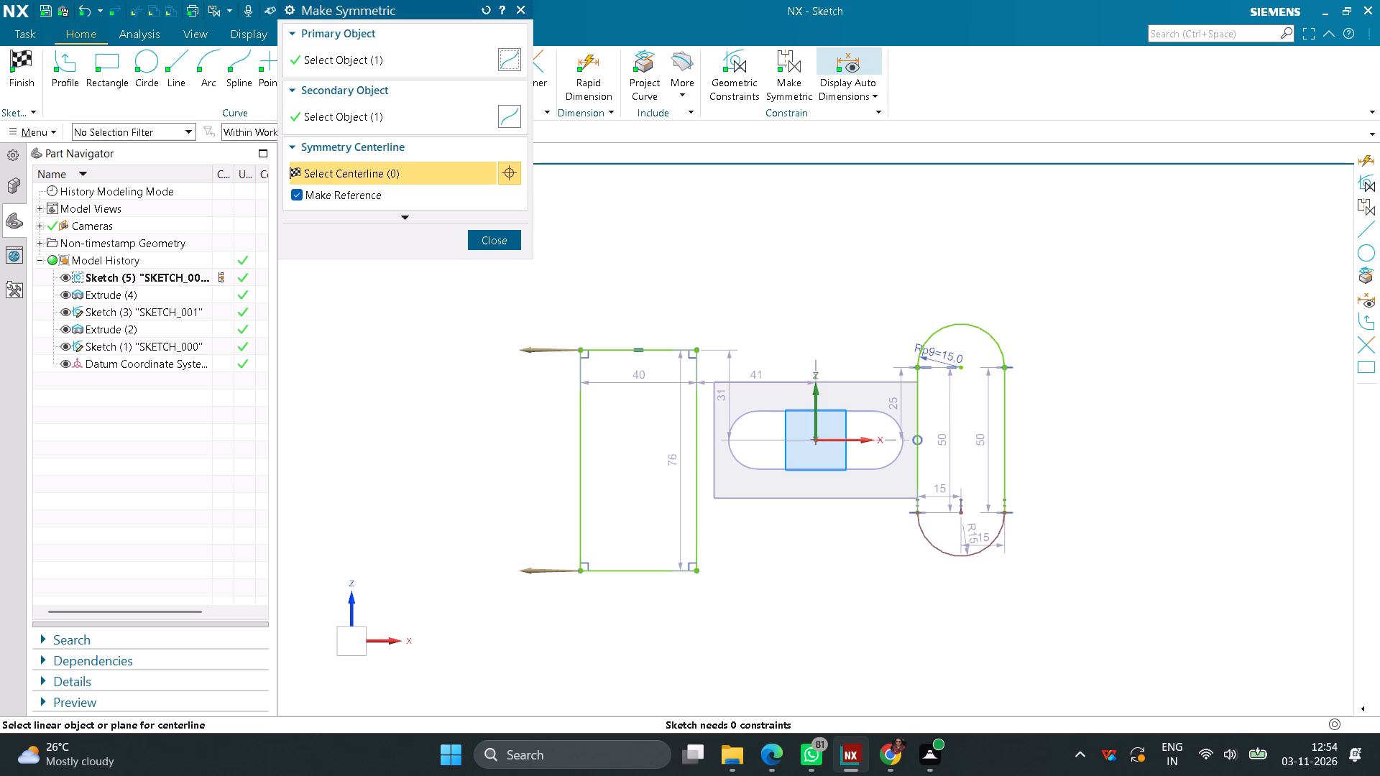
{"action": "left_click", "coordinate": [846, 443]}
{"action": "left_click", "coordinate": [504, 234]}
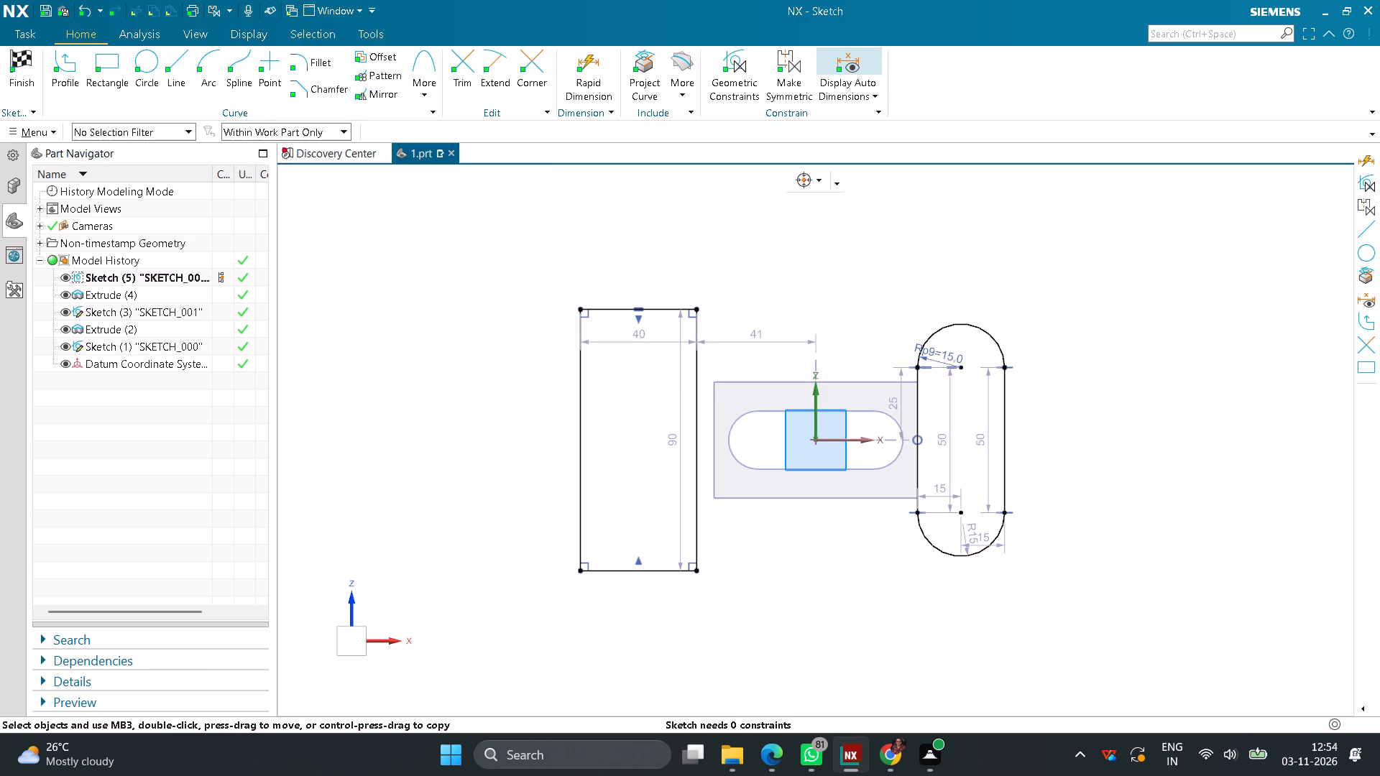
Set the new rectangle's height to 50 mm.
{"action": "double_click", "coordinate": [674, 445]}
{"action": "type", "text": "50"}
{"action": "key", "text": "Return"}
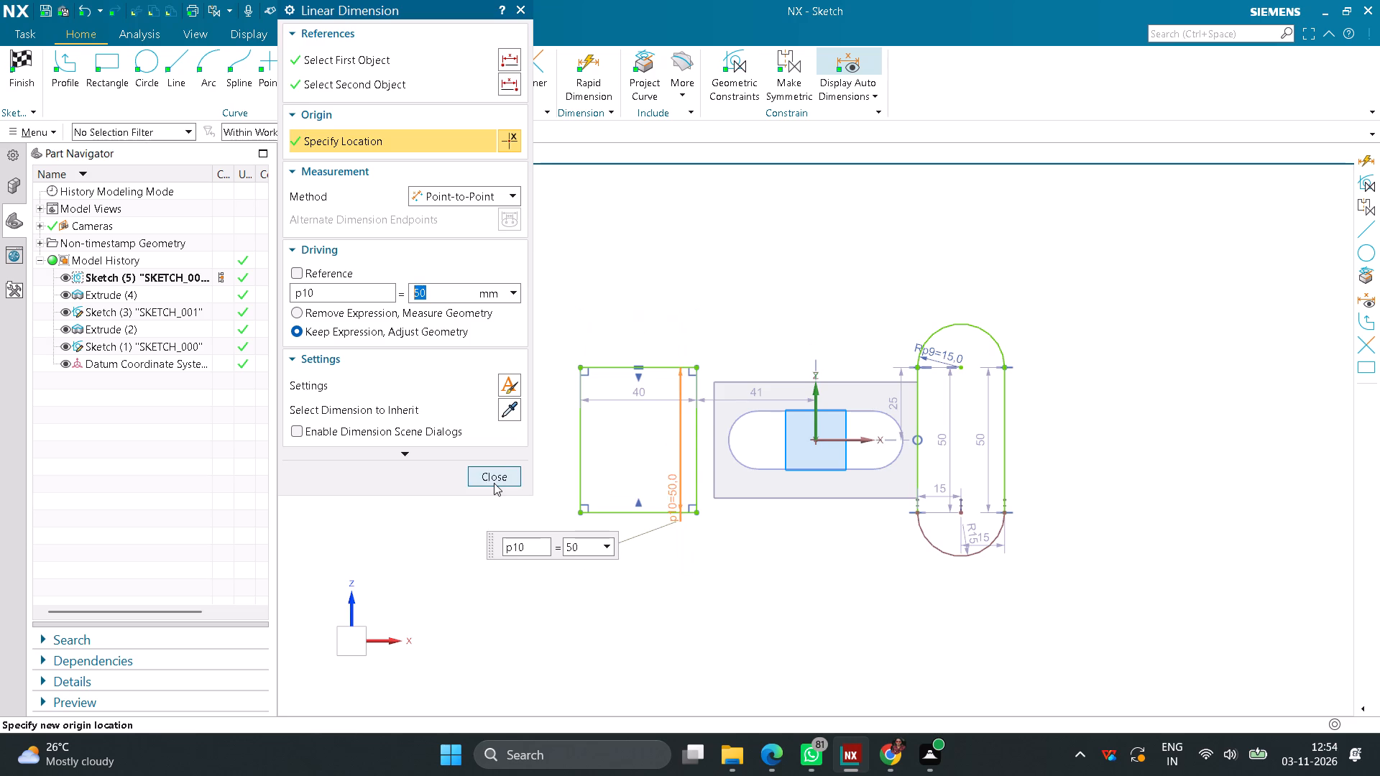
{"action": "left_click", "coordinate": [494, 483]}
Constrain the midpoint of the rectangle's inner vertical side to lie on the block's left edge.
{"action": "left_click", "coordinate": [734, 95]}
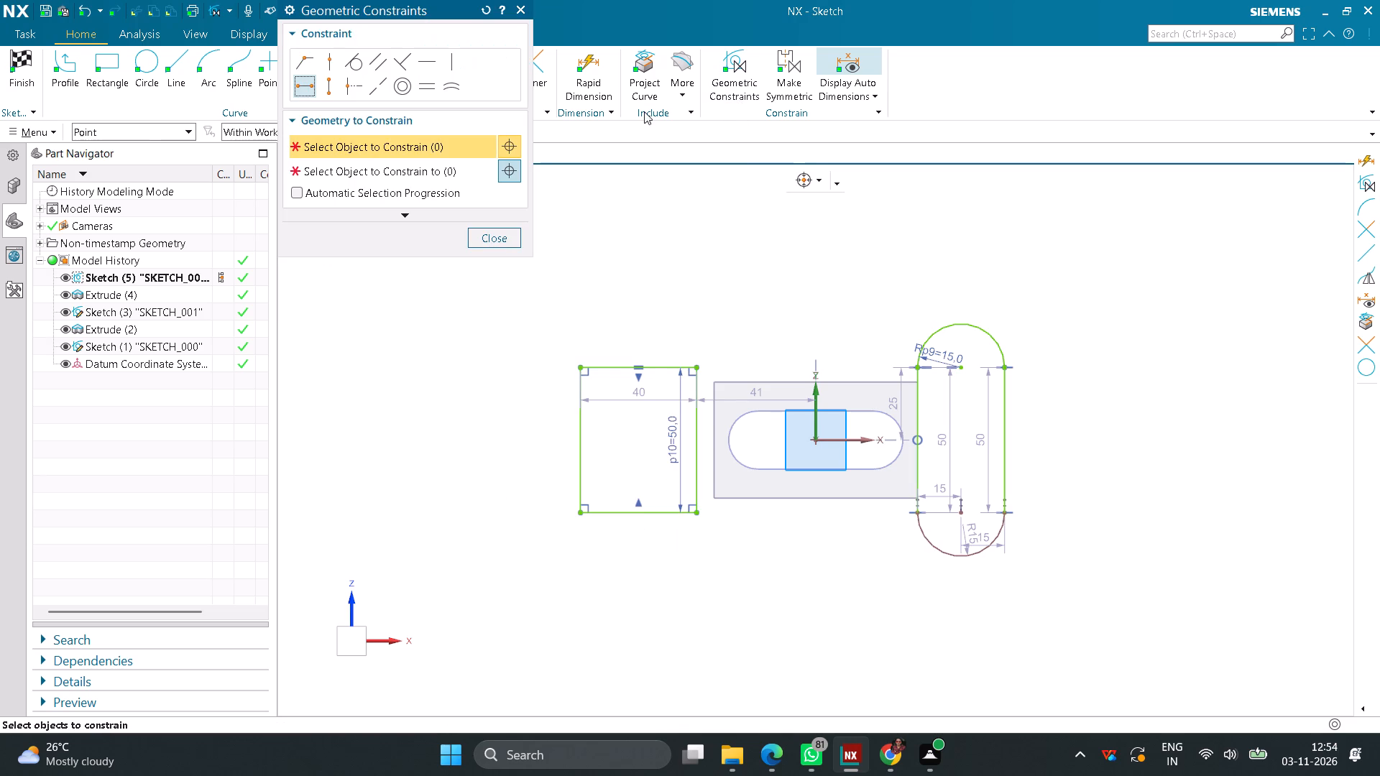
{"action": "left_click", "coordinate": [331, 68]}
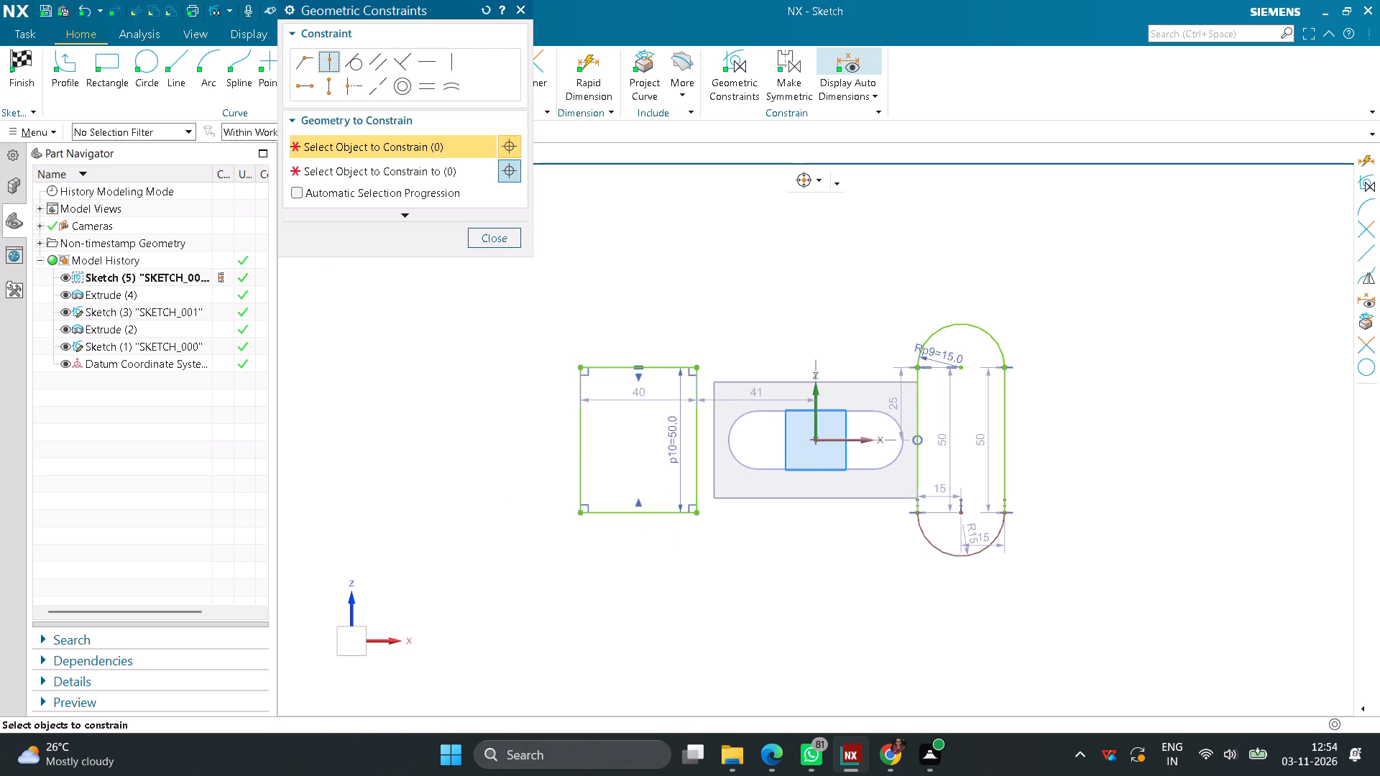
{"action": "left_click", "coordinate": [698, 439]}
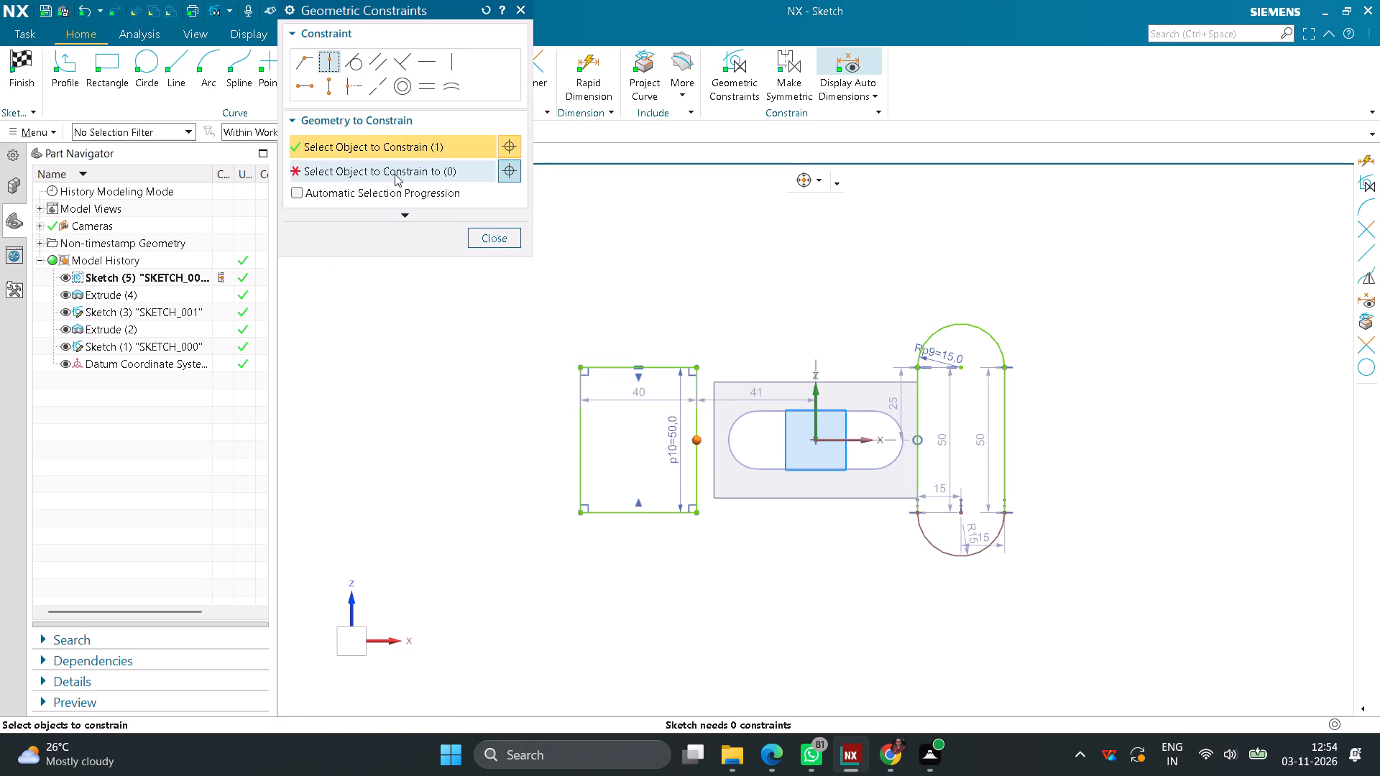
{"action": "left_click", "coordinate": [395, 174]}
{"action": "left_click", "coordinate": [716, 424]}
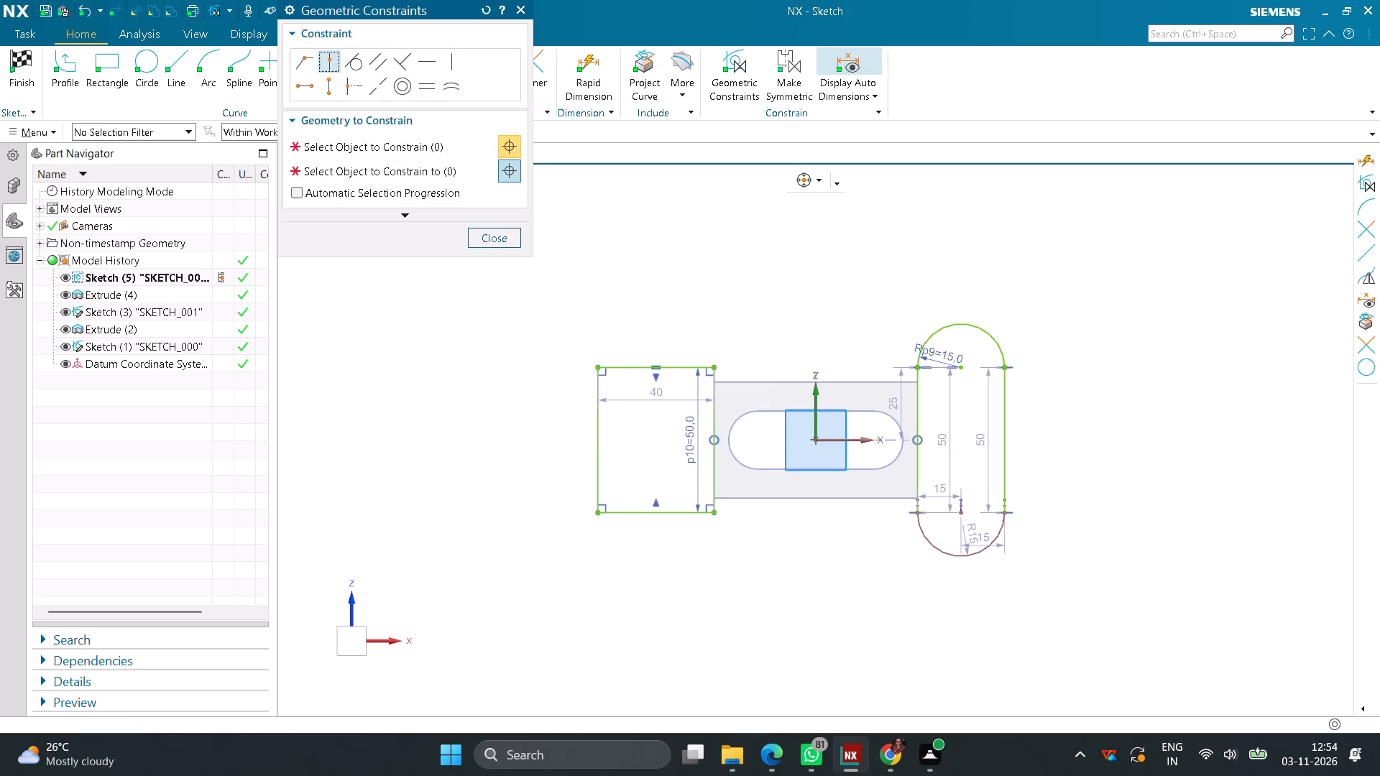
{"action": "left_click", "coordinate": [507, 231]}
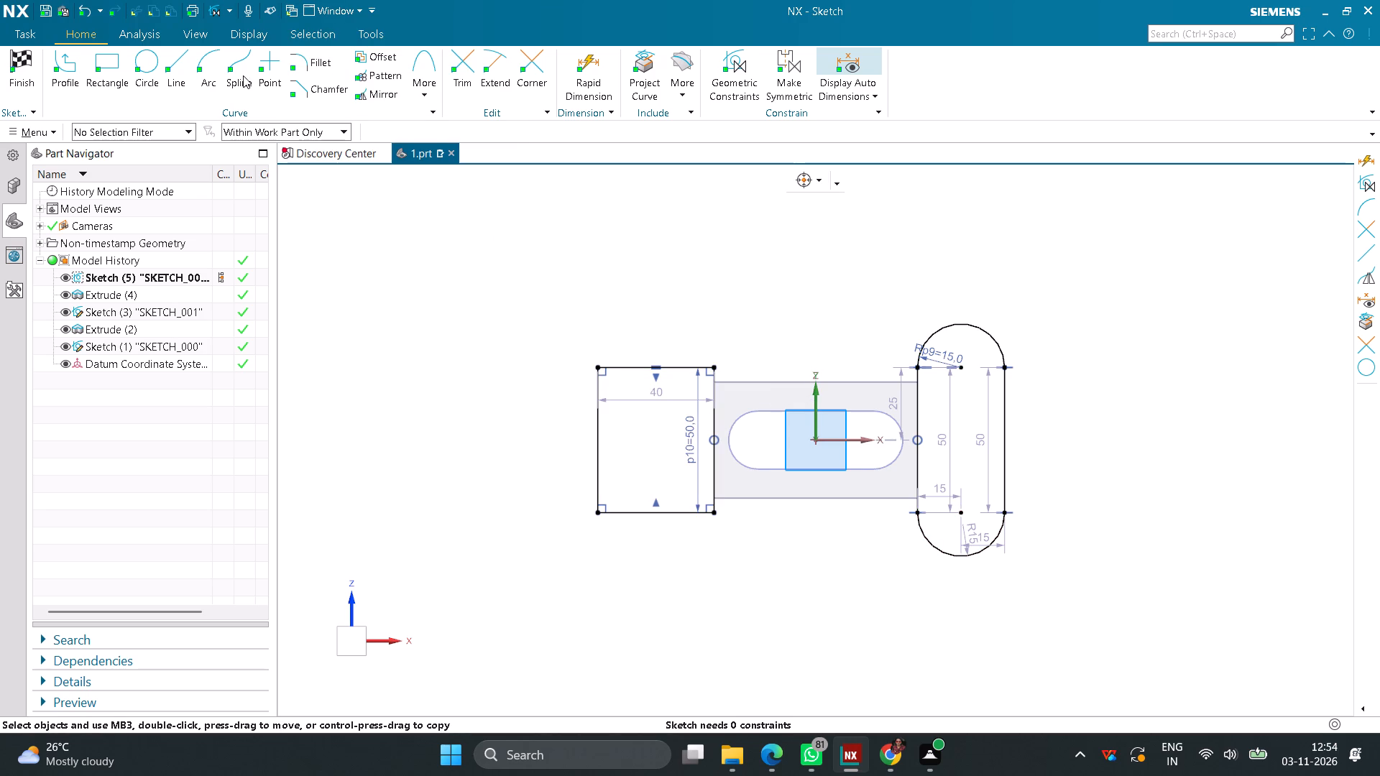
Draw an outward three-point arc of about 20 mm radius between the left rectangle's two top corners.
{"action": "left_click", "coordinate": [215, 69]}
{"action": "left_click", "coordinate": [594, 367]}
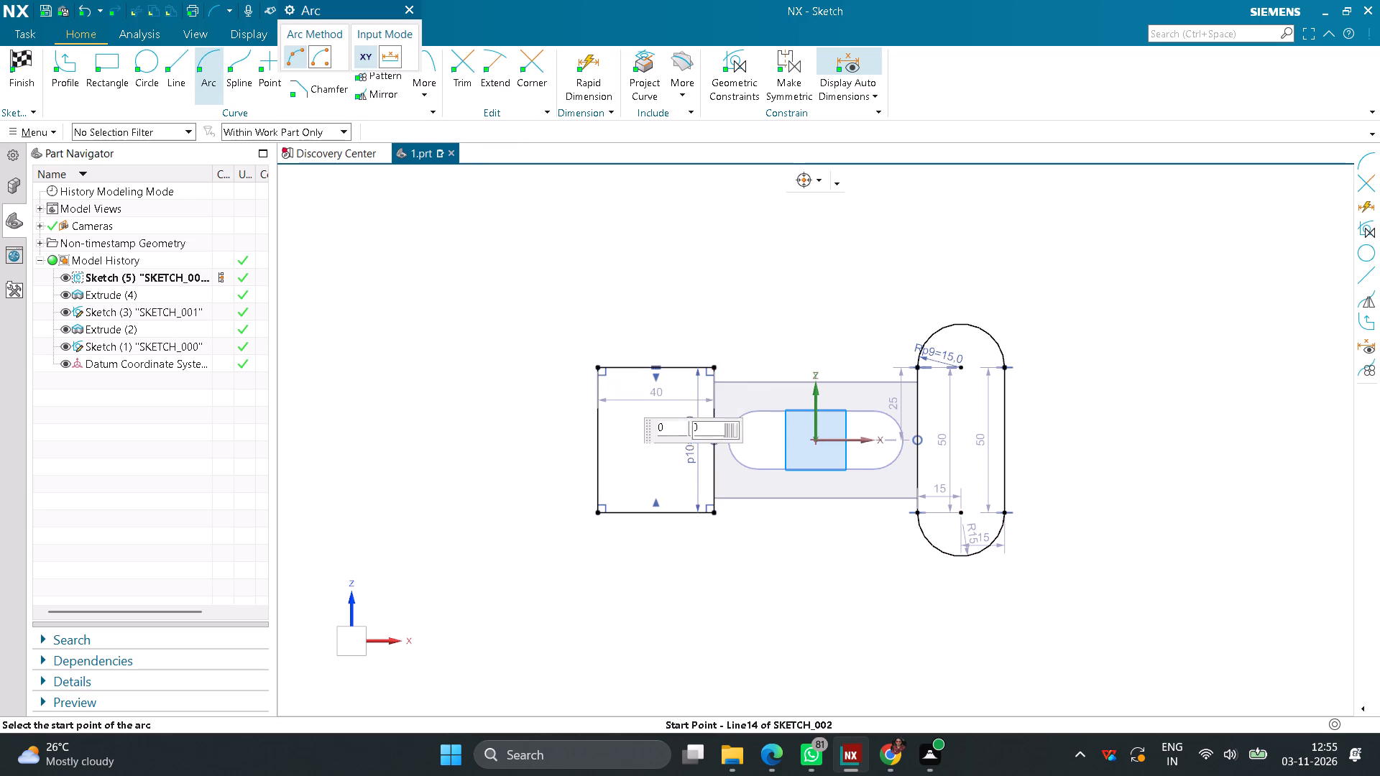
{"action": "left_click", "coordinate": [718, 368]}
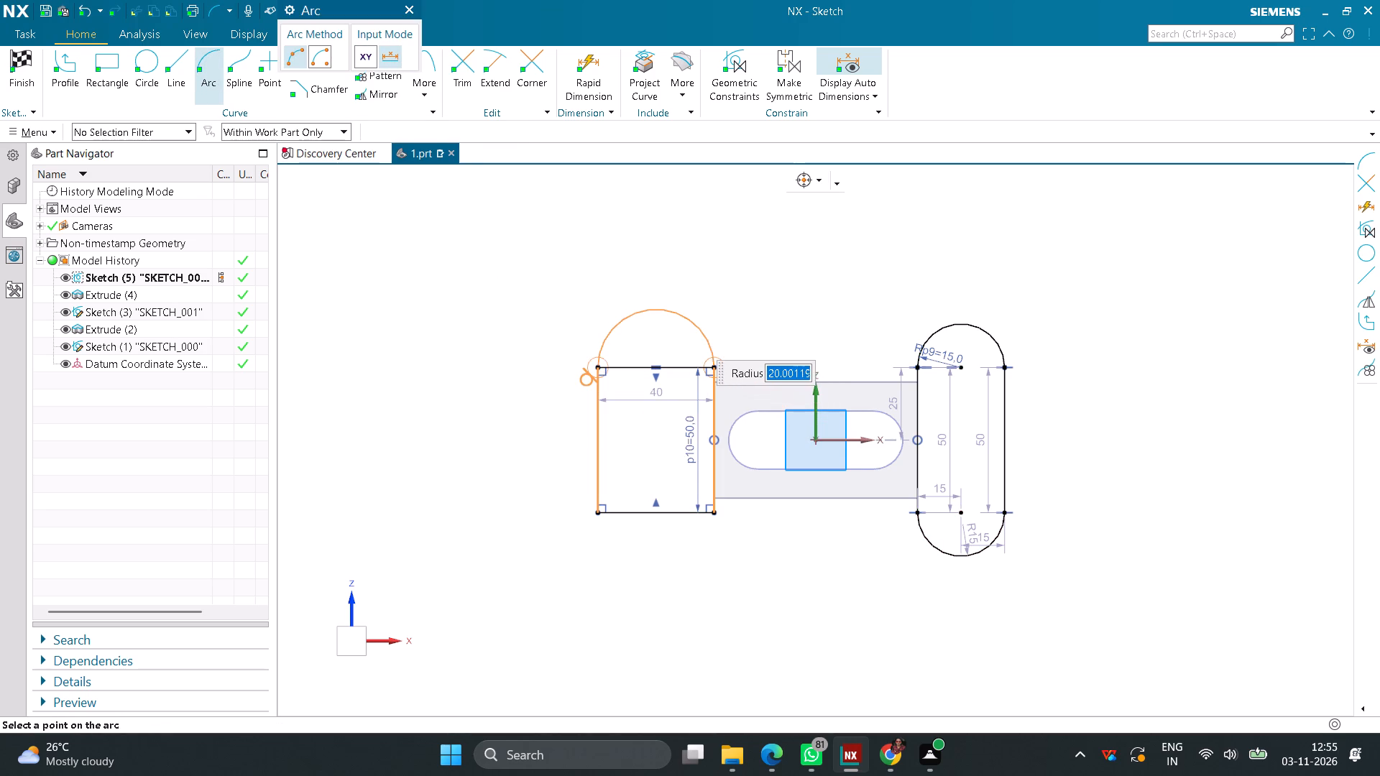
{"action": "left_click", "coordinate": [666, 310]}
{"action": "middle_click", "coordinate": [648, 346]}
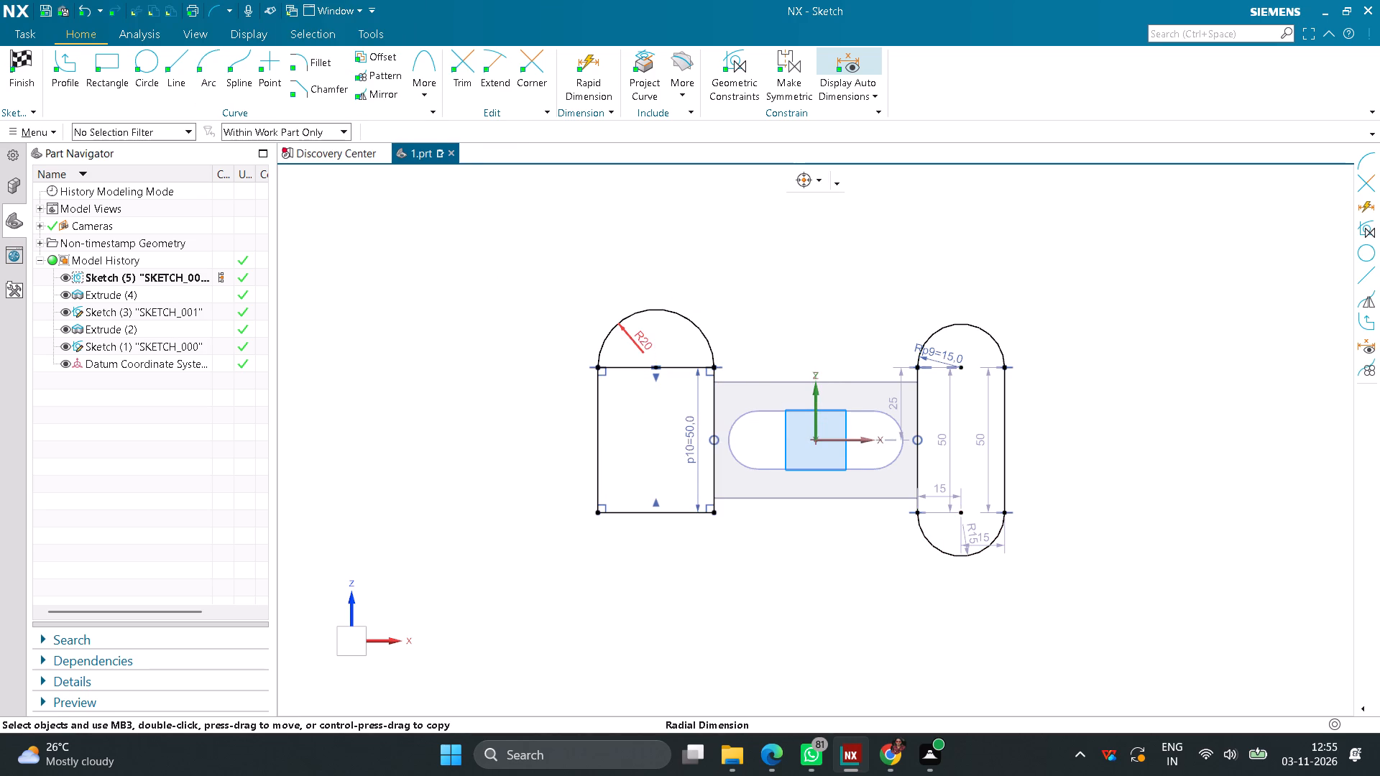
Set the left rectangle's top arc radius to 15 mm.
{"action": "double_click", "coordinate": [647, 346]}
{"action": "type", "text": "15"}
{"action": "key", "text": "Return"}
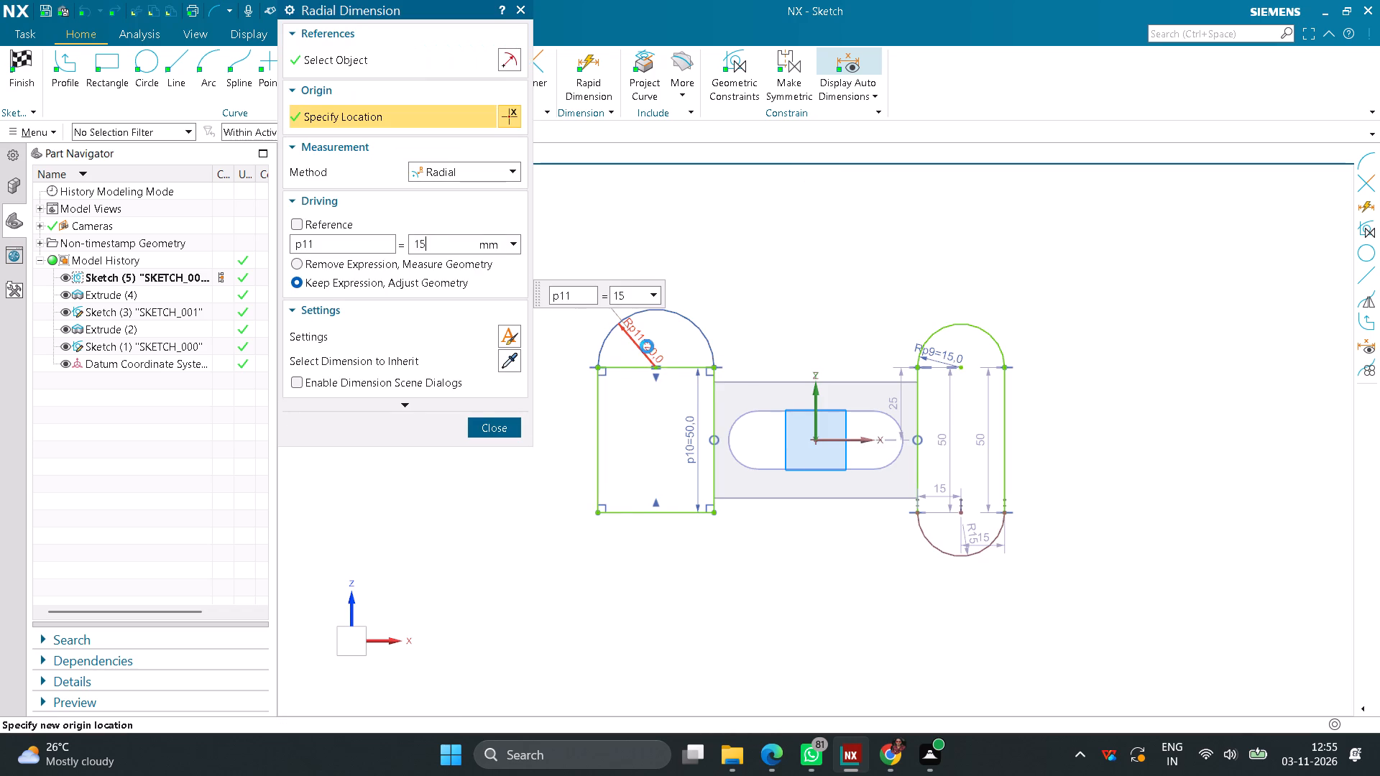
{"action": "left_click", "coordinate": [494, 423]}
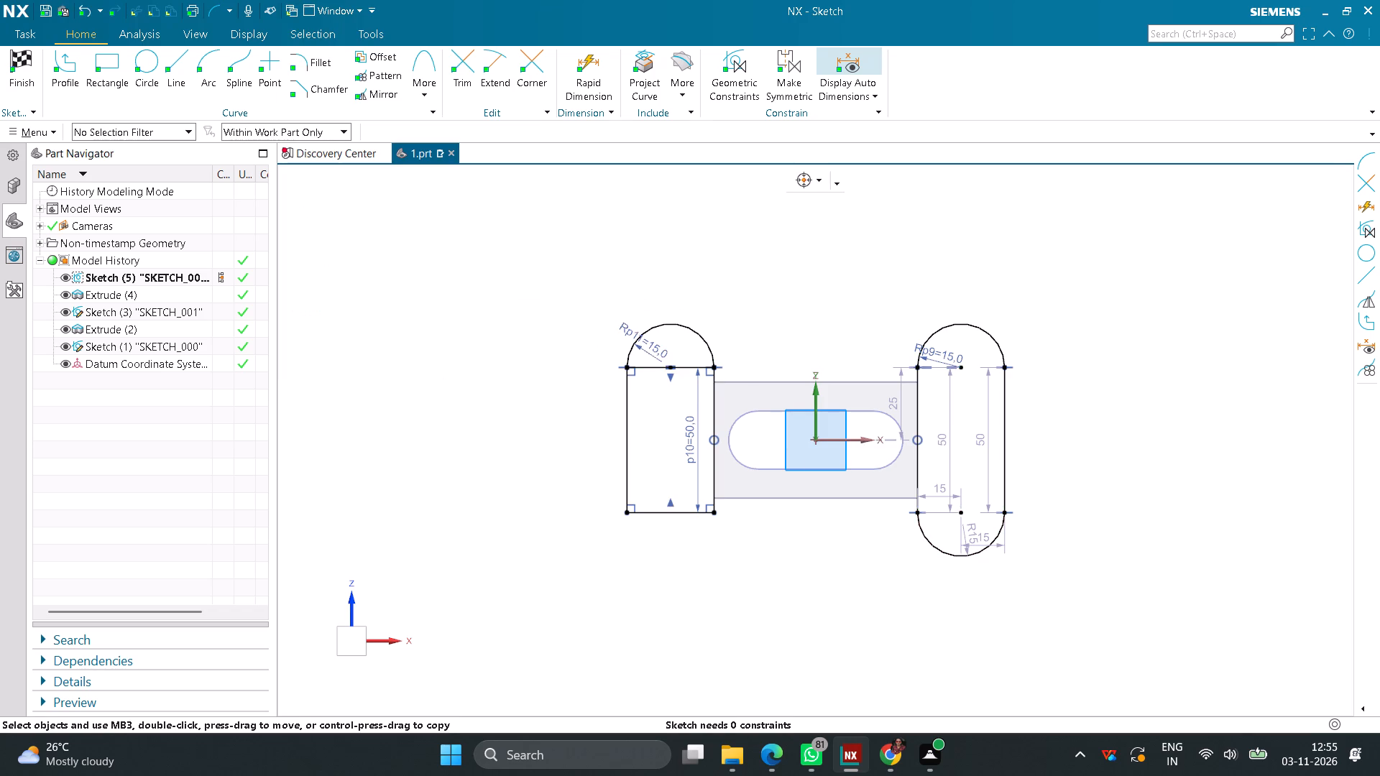
Draw an outward three-point arc of about 15 mm radius between the left rectangle's two bottom corners.
{"action": "left_click", "coordinate": [211, 70]}
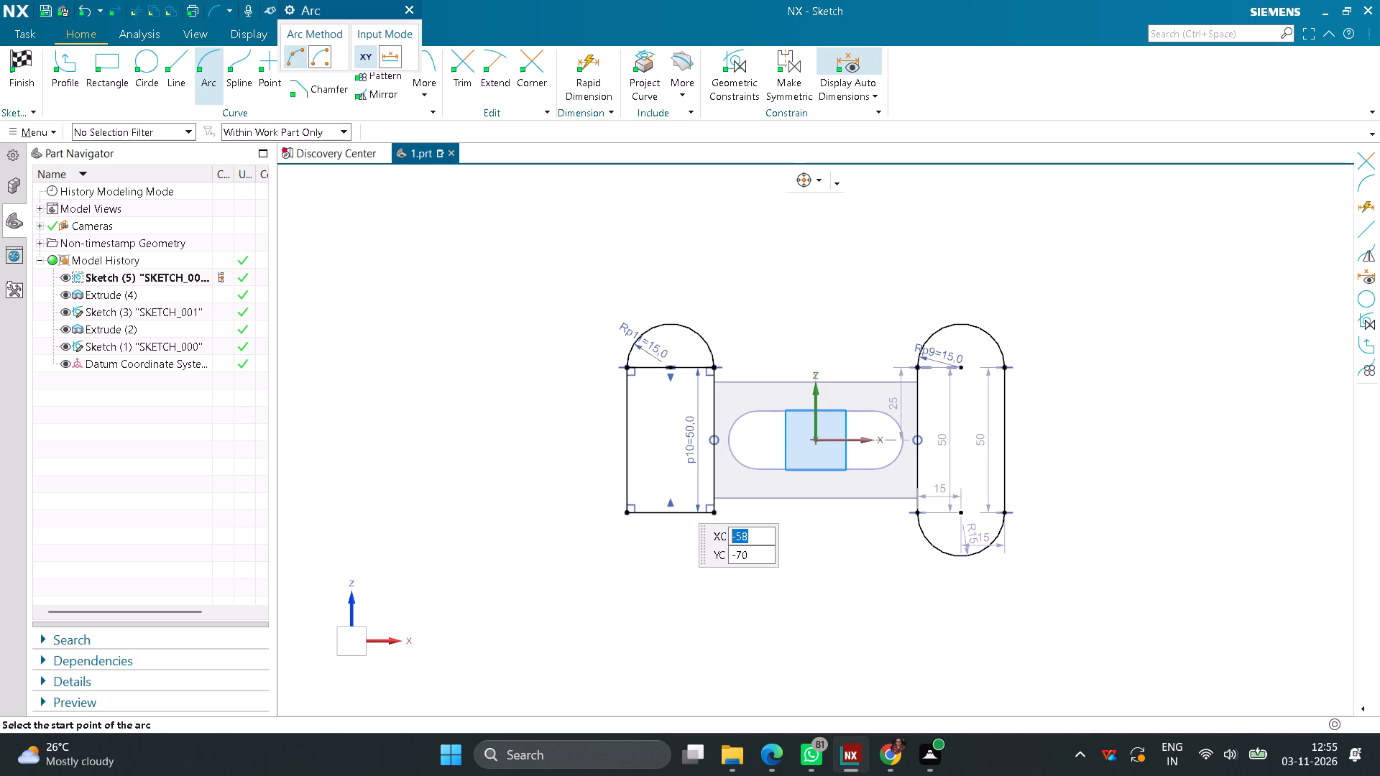
{"action": "left_click", "coordinate": [629, 515]}
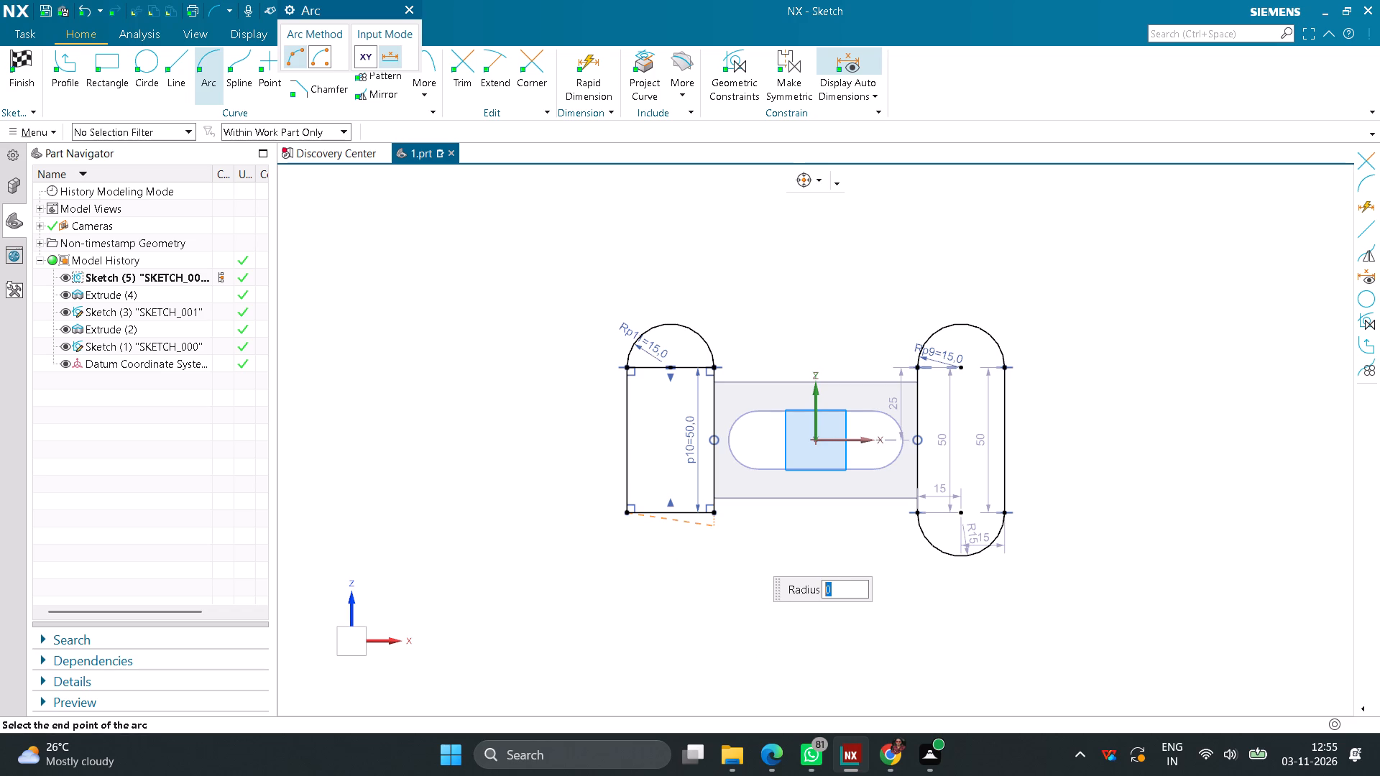
{"action": "left_click", "coordinate": [712, 513]}
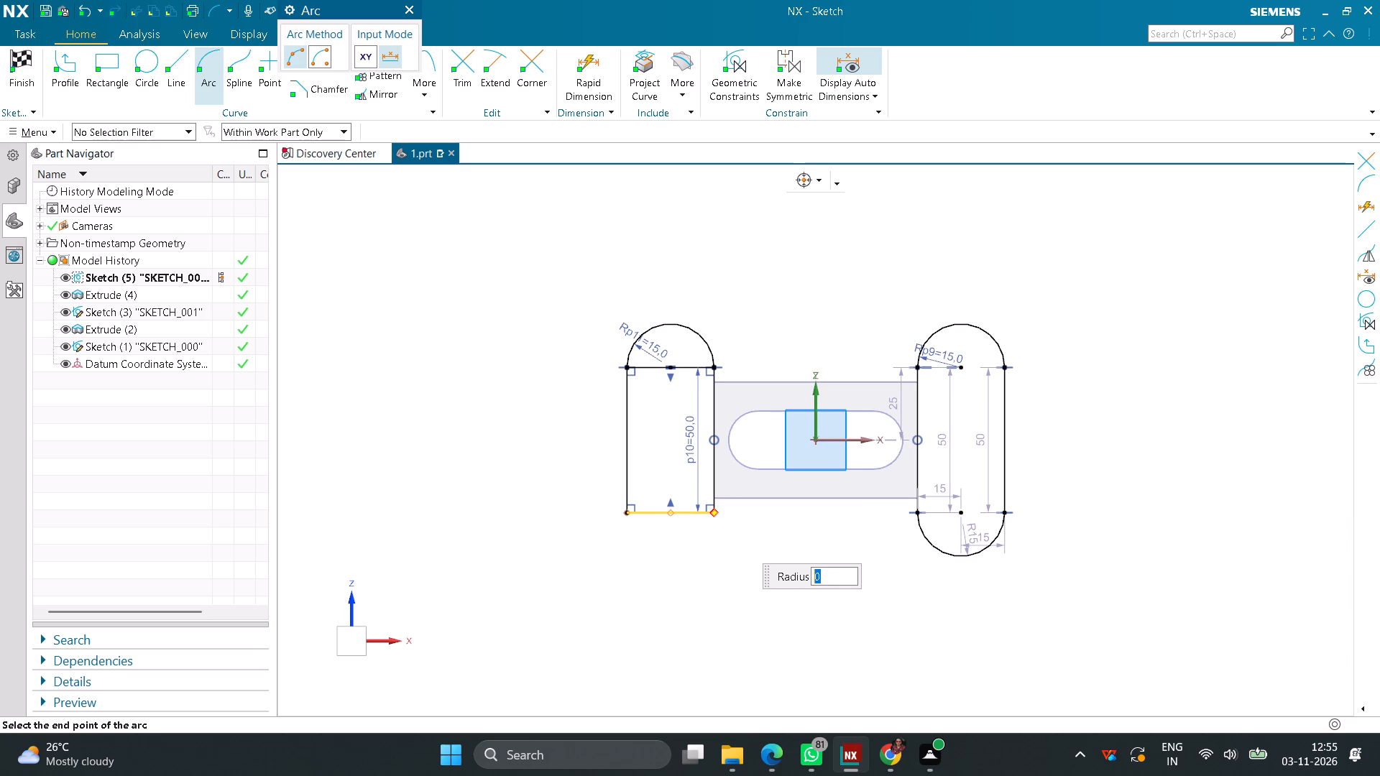
{"action": "left_click", "coordinate": [666, 568]}
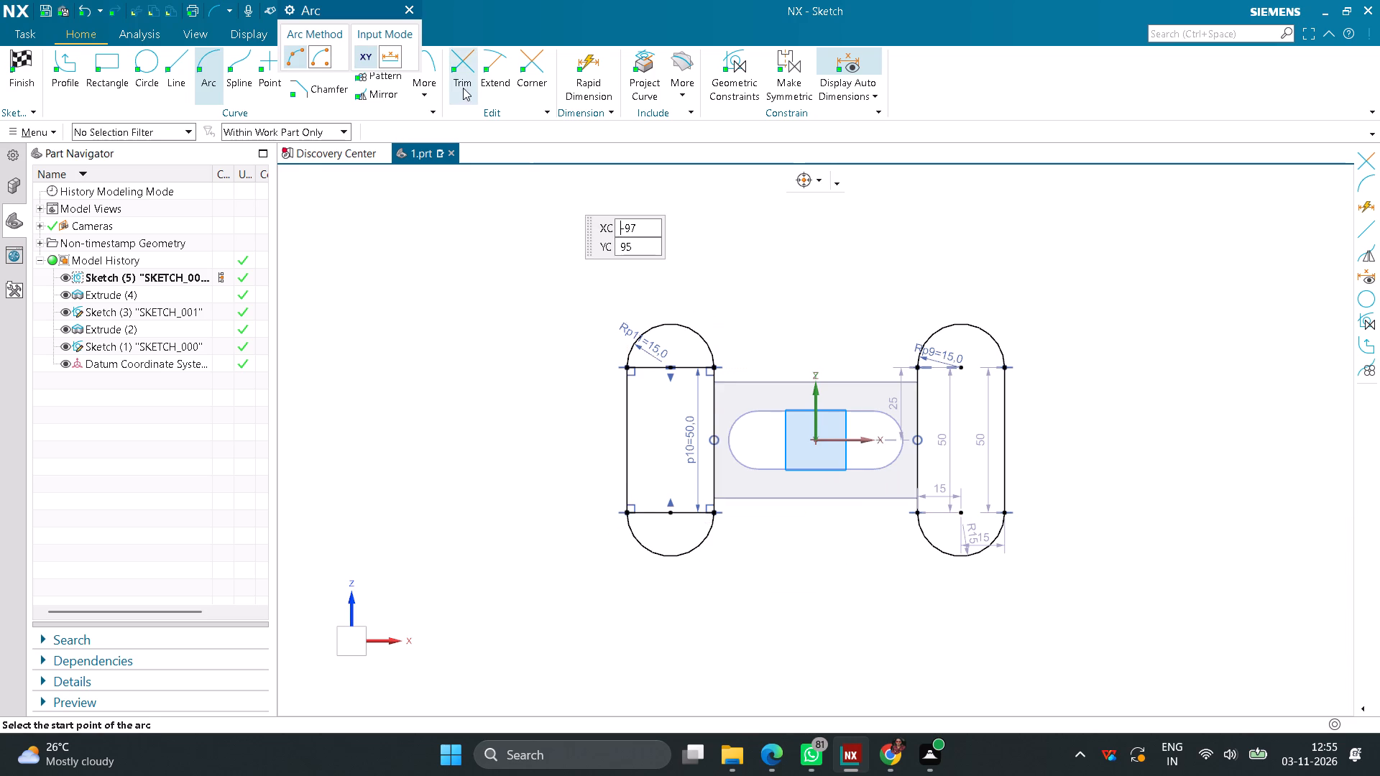
Trim away the left rectangle's top and bottom sides inside the arcs and finish the sketch.
{"action": "left_click", "coordinate": [466, 88]}
{"action": "left_click", "coordinate": [653, 371]}
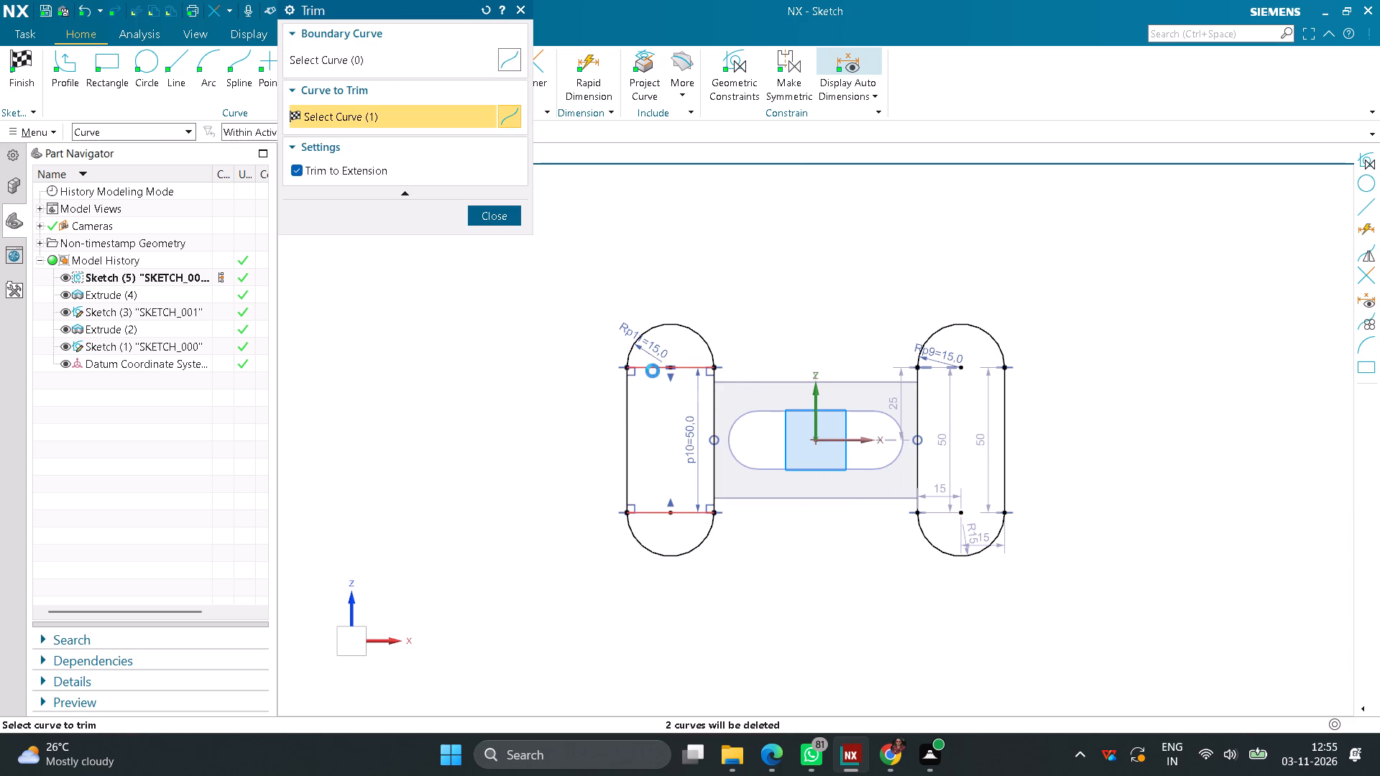
{"action": "left_click", "coordinate": [502, 218]}
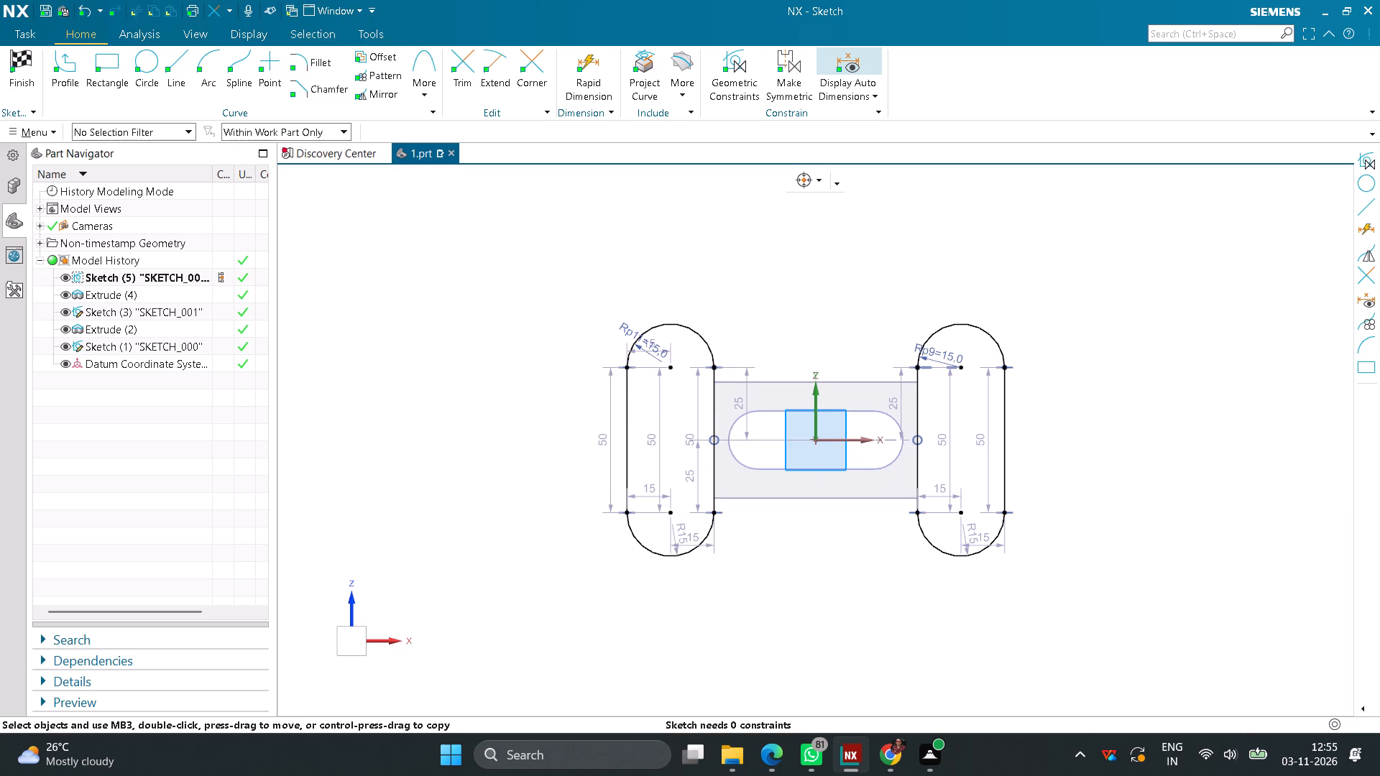
{"action": "left_click", "coordinate": [38, 64]}
{"action": "left_click", "coordinate": [27, 64]}
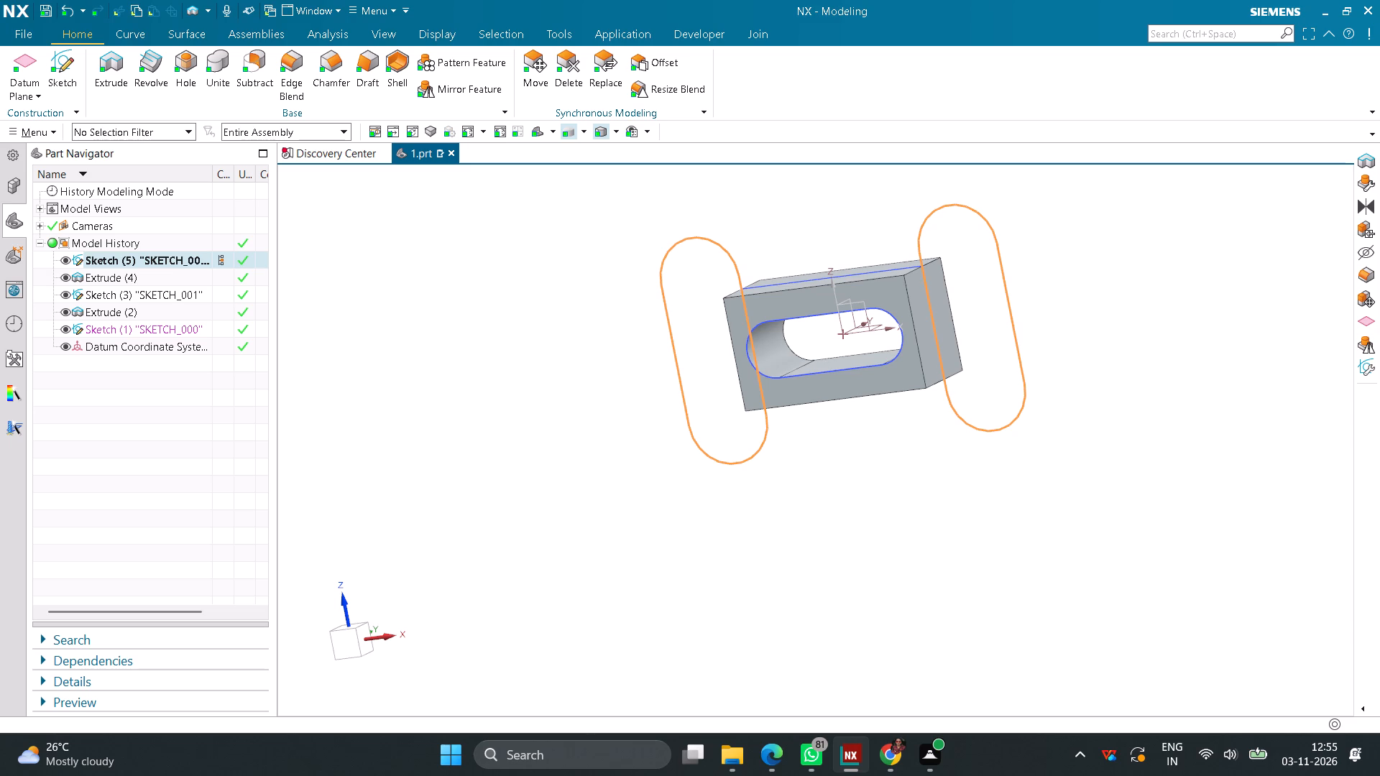
Extrude both rounded-end outlines by Symmetric Value with a 50 mm width, uniting them with the block.
{"action": "middle_click_drag", "start_coordinate": [824, 583], "coordinate": [753, 579]}
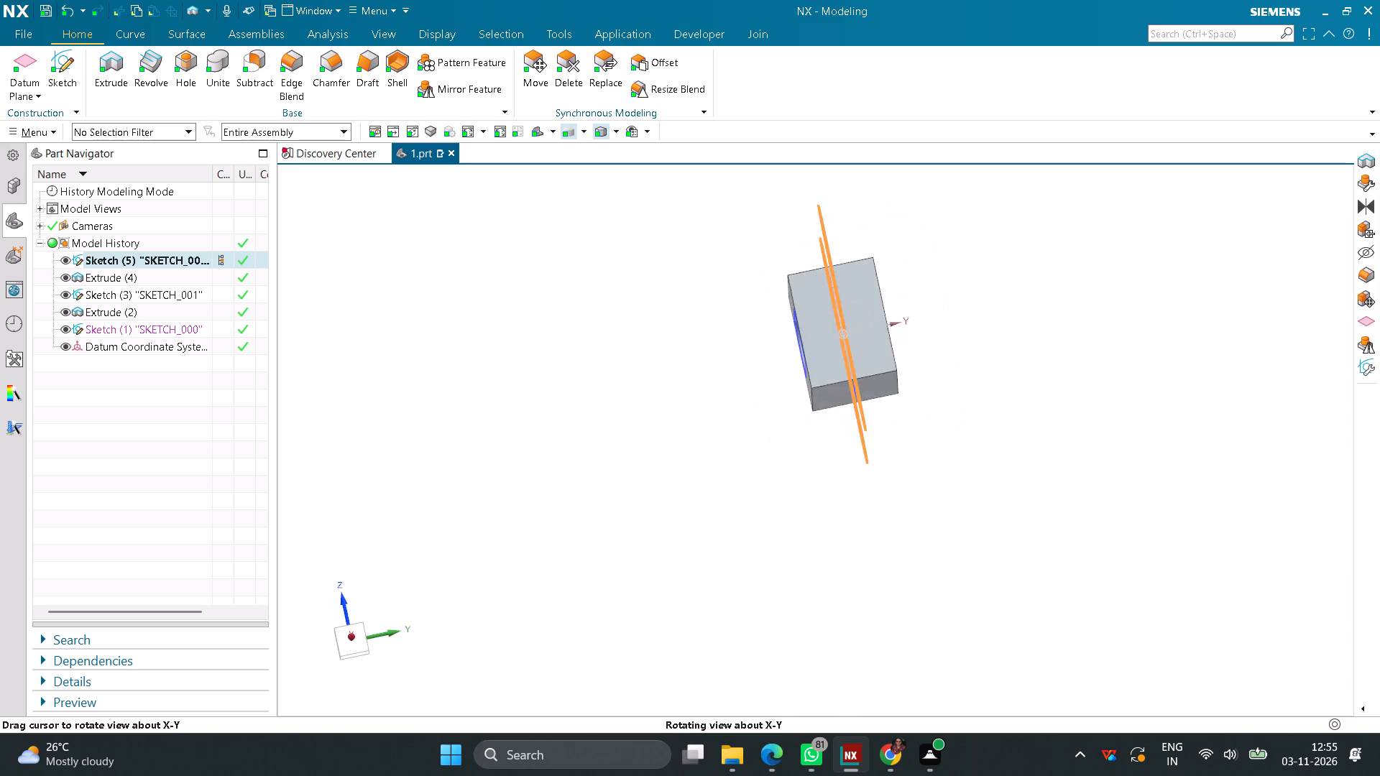
{"action": "middle_click_drag", "start_coordinate": [753, 579], "coordinate": [800, 610]}
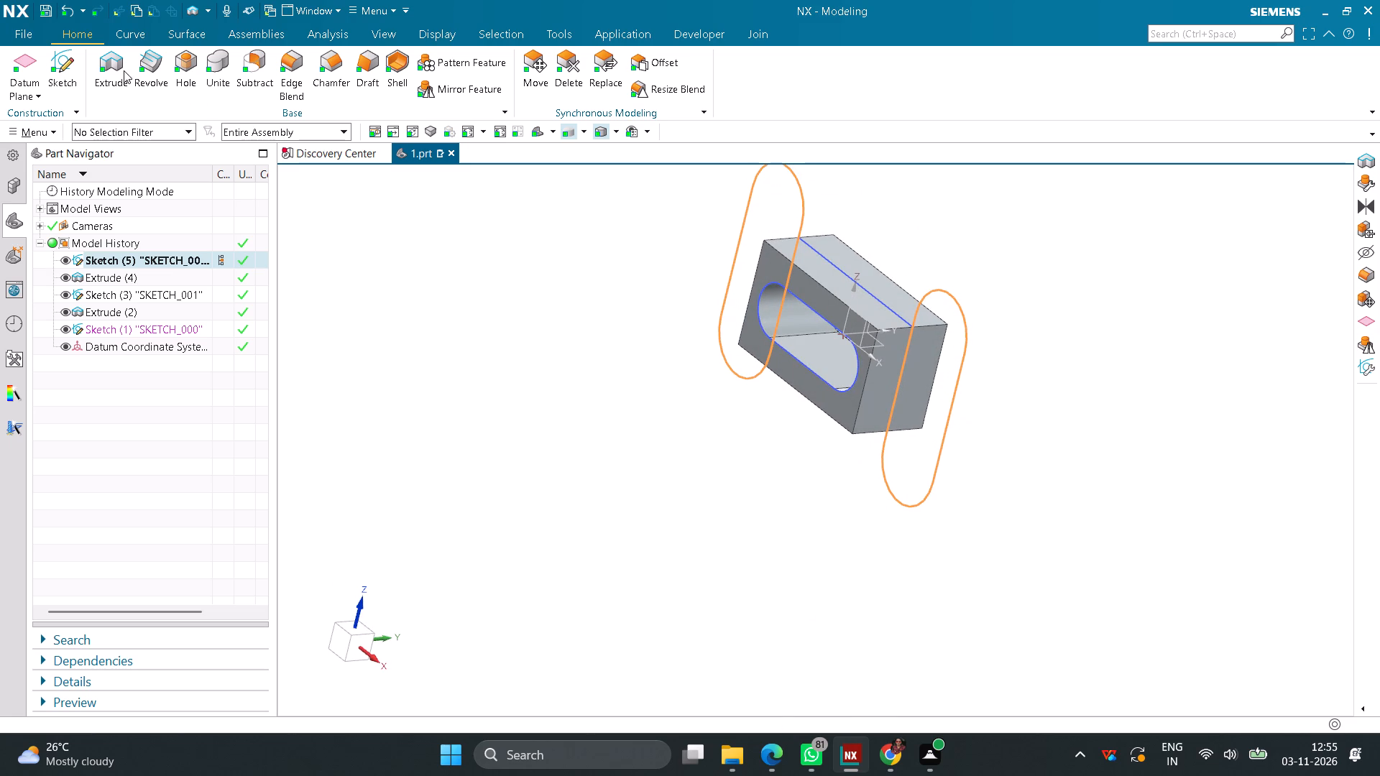
{"action": "left_click", "coordinate": [124, 70]}
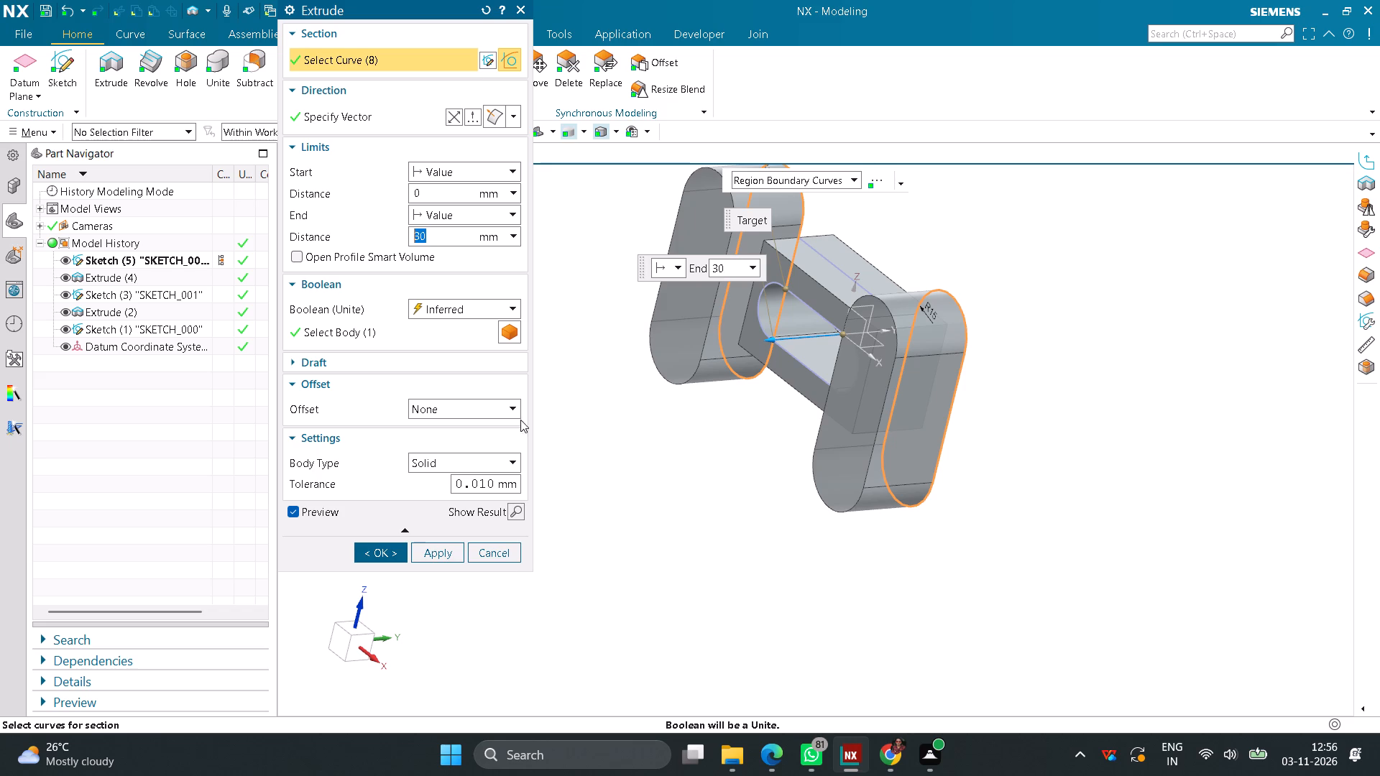
{"action": "left_click", "coordinate": [497, 210]}
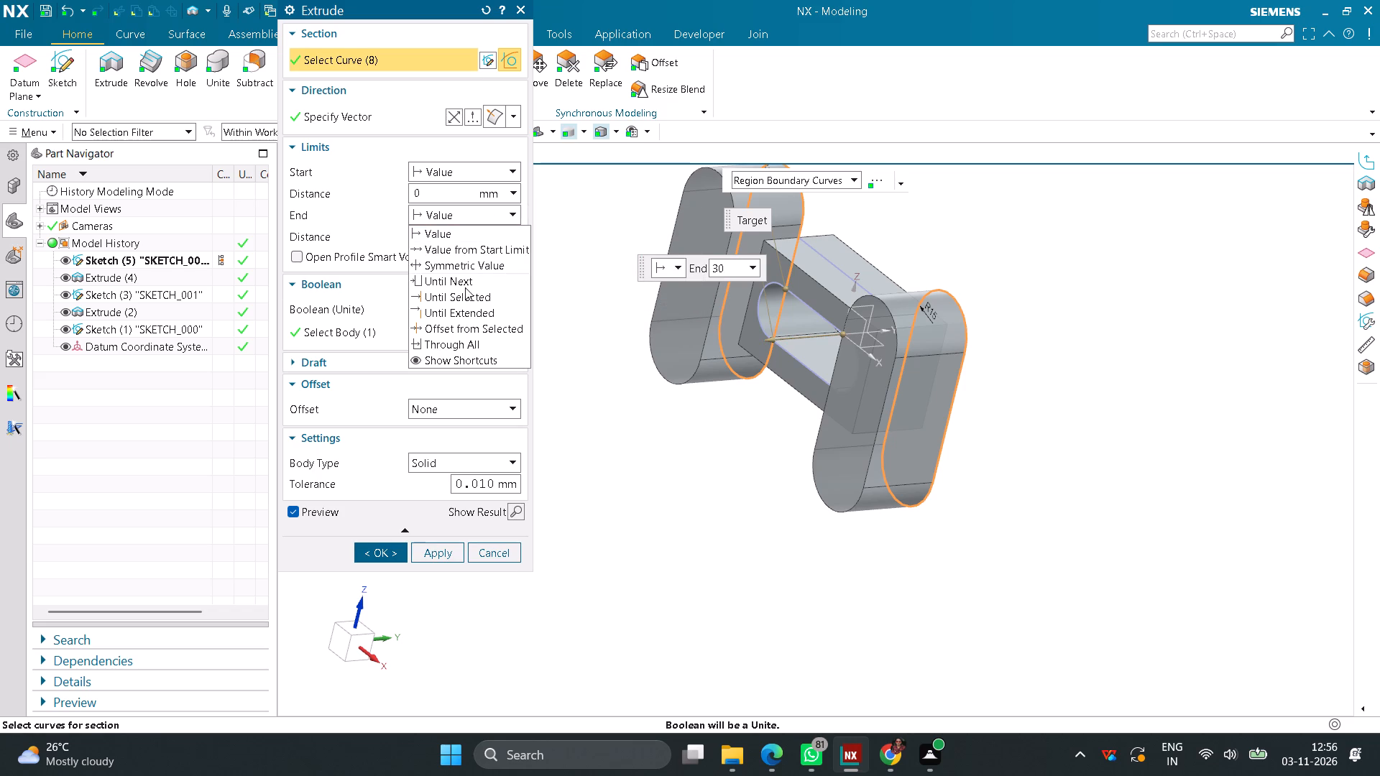
{"action": "left_click", "coordinate": [453, 264]}
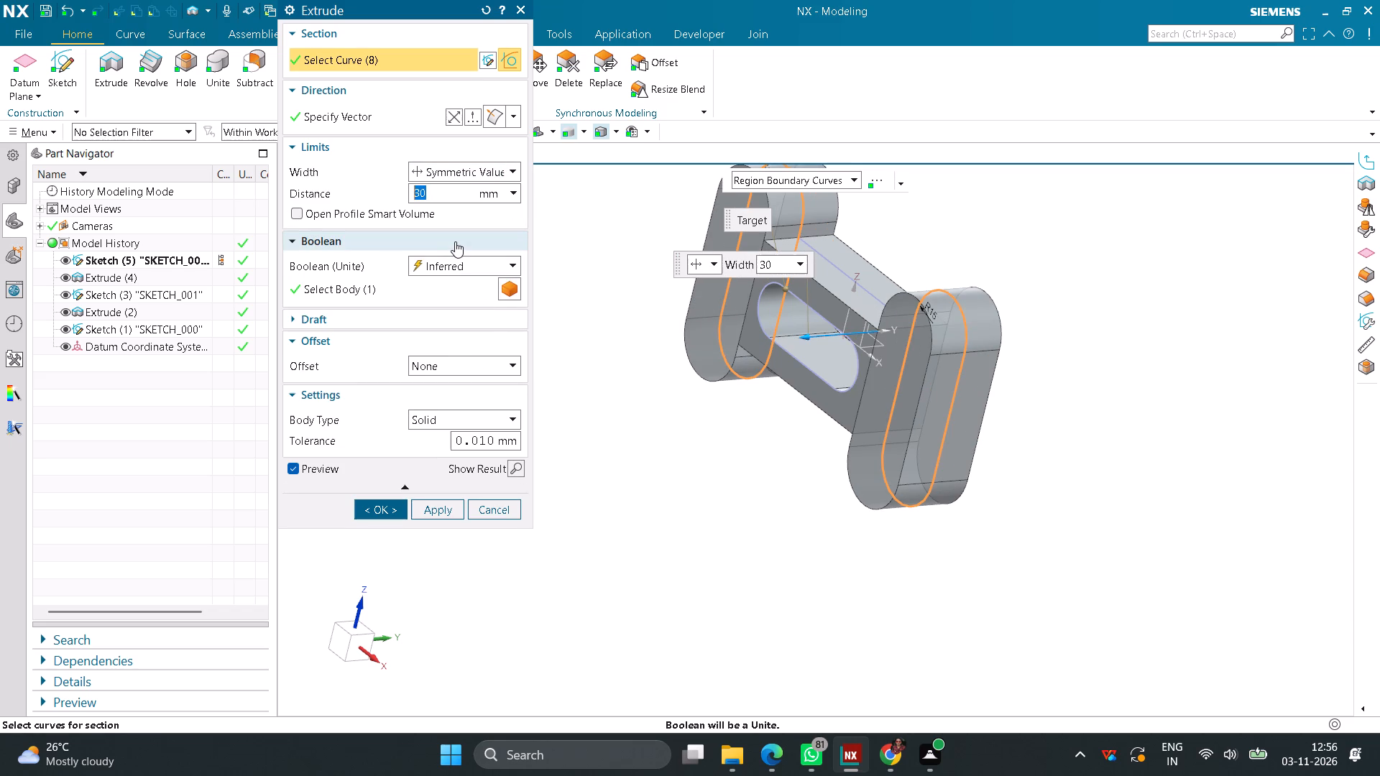
{"action": "type", "text": "50"}
{"action": "key", "text": "Return"}
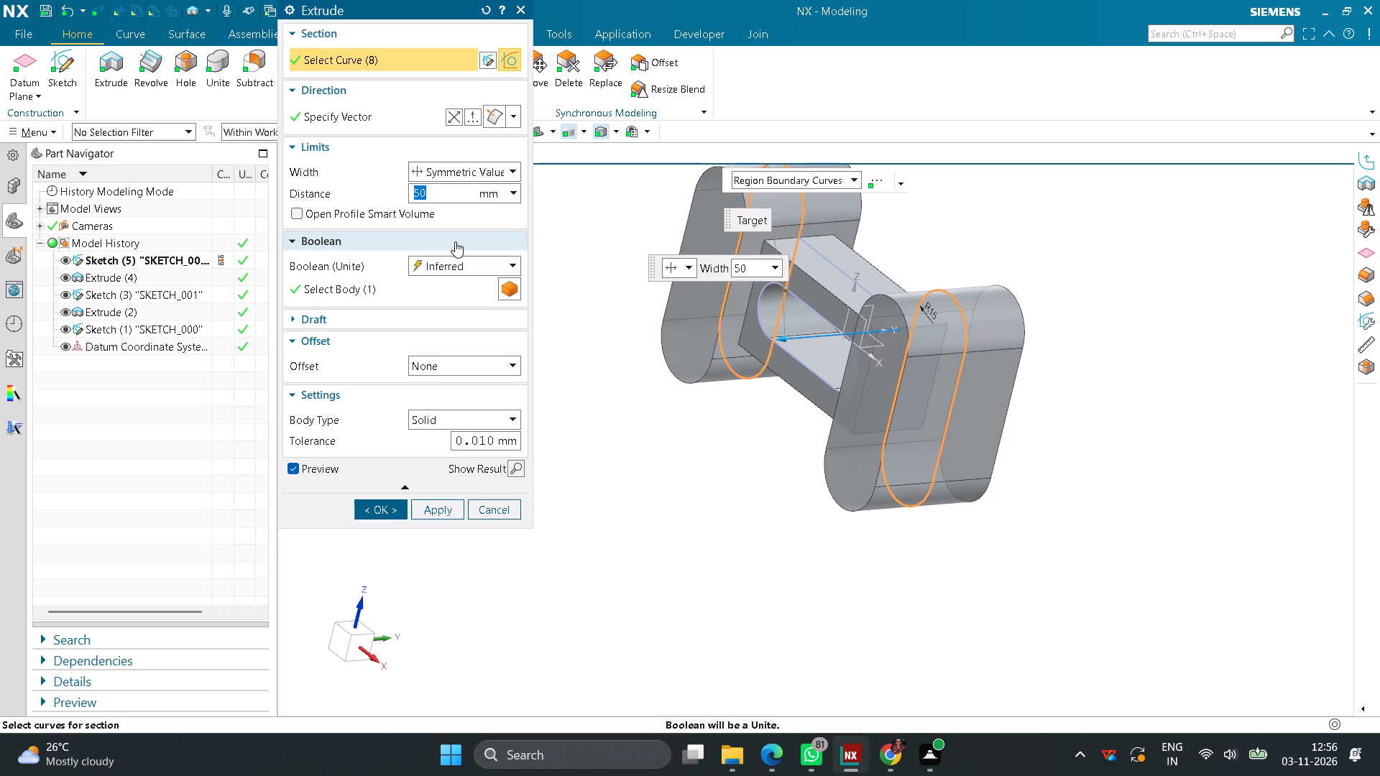
{"action": "left_click", "coordinate": [374, 508]}
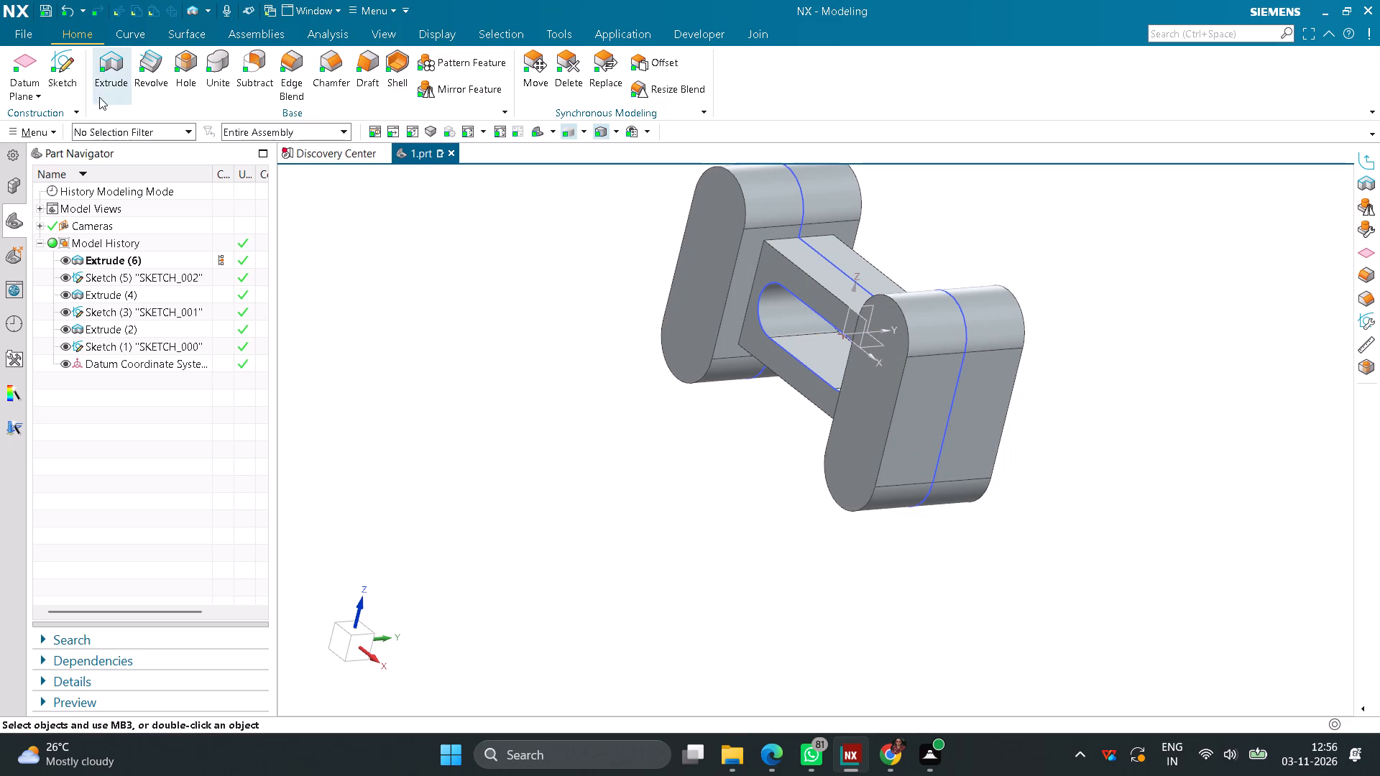
Create a sketch on the flat front face of the rounded-end feature on the block's +X side.
{"action": "left_click", "coordinate": [67, 64]}
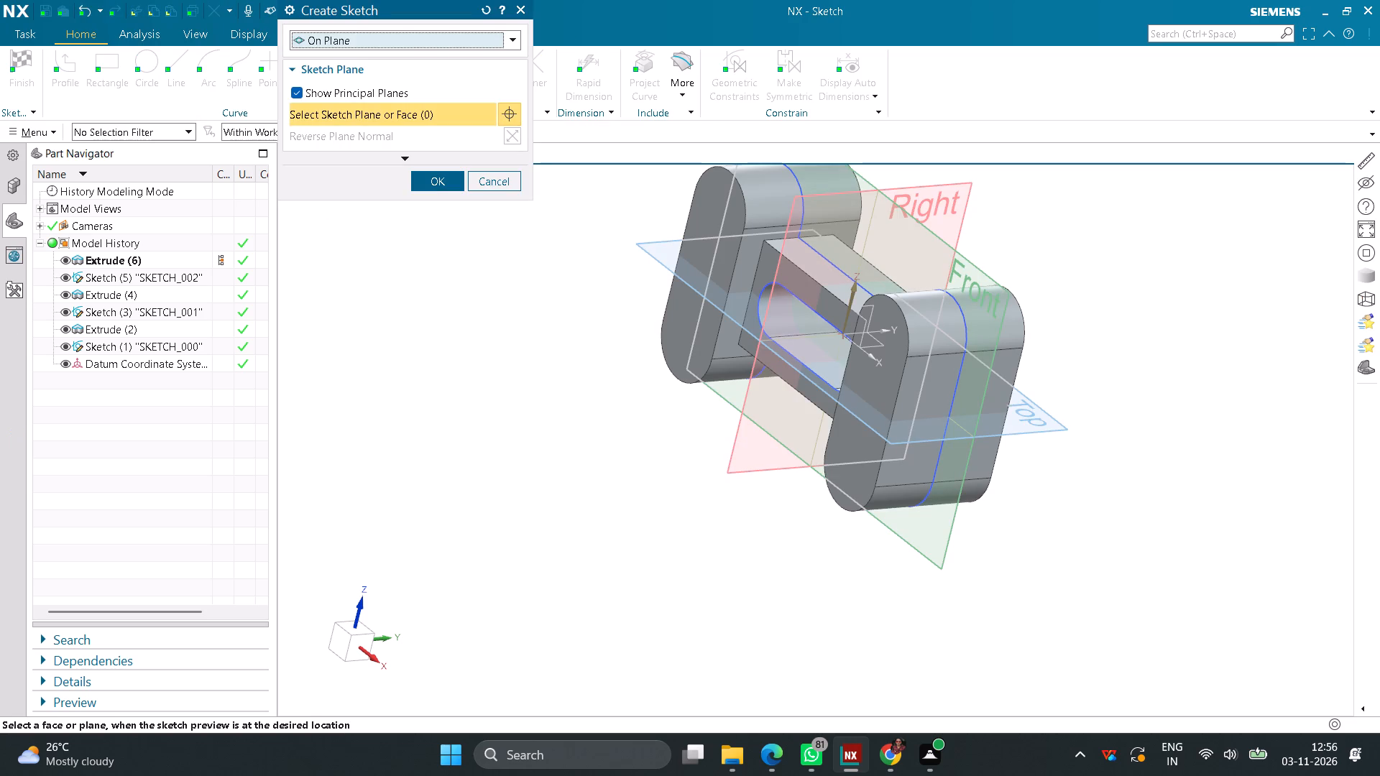
{"action": "left_click", "coordinate": [898, 379]}
{"action": "left_click", "coordinate": [450, 187]}
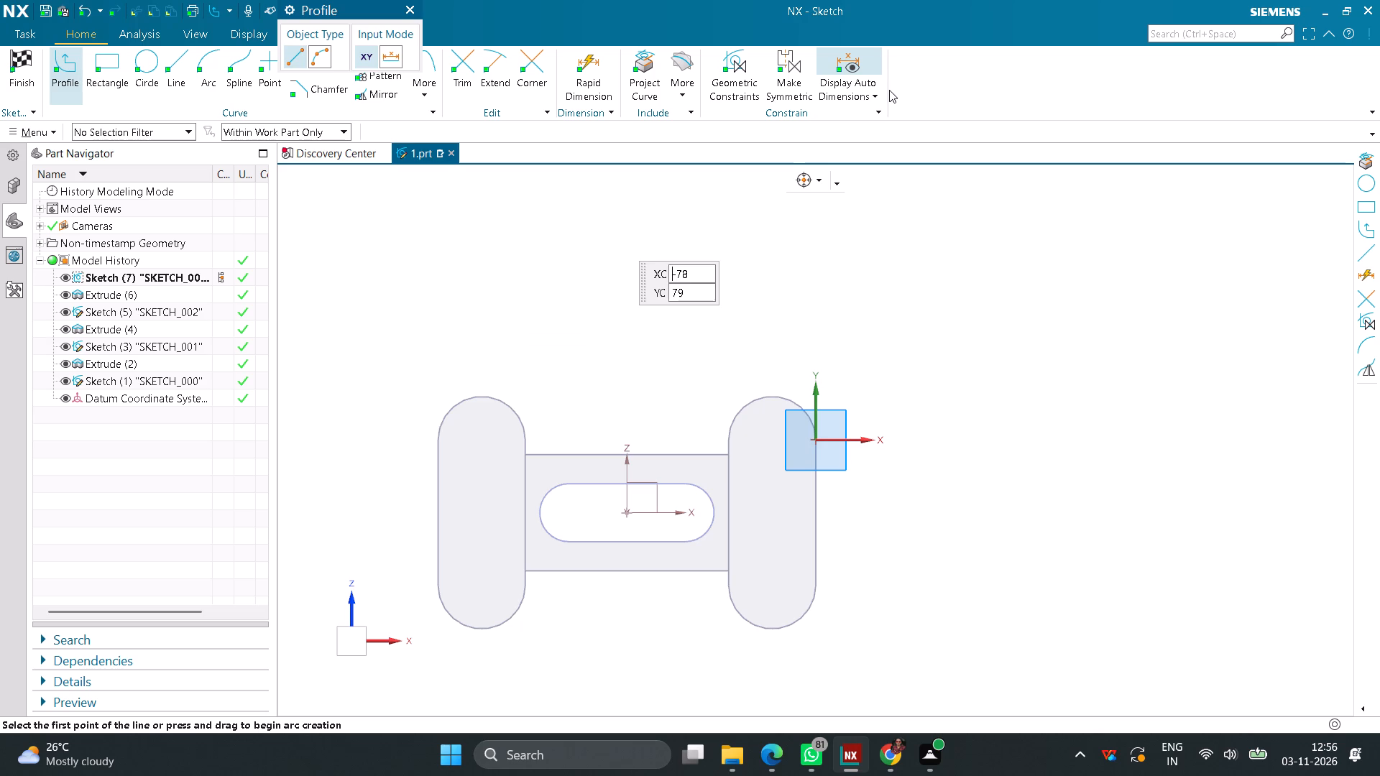
{"action": "middle_click", "coordinate": [501, 294]}
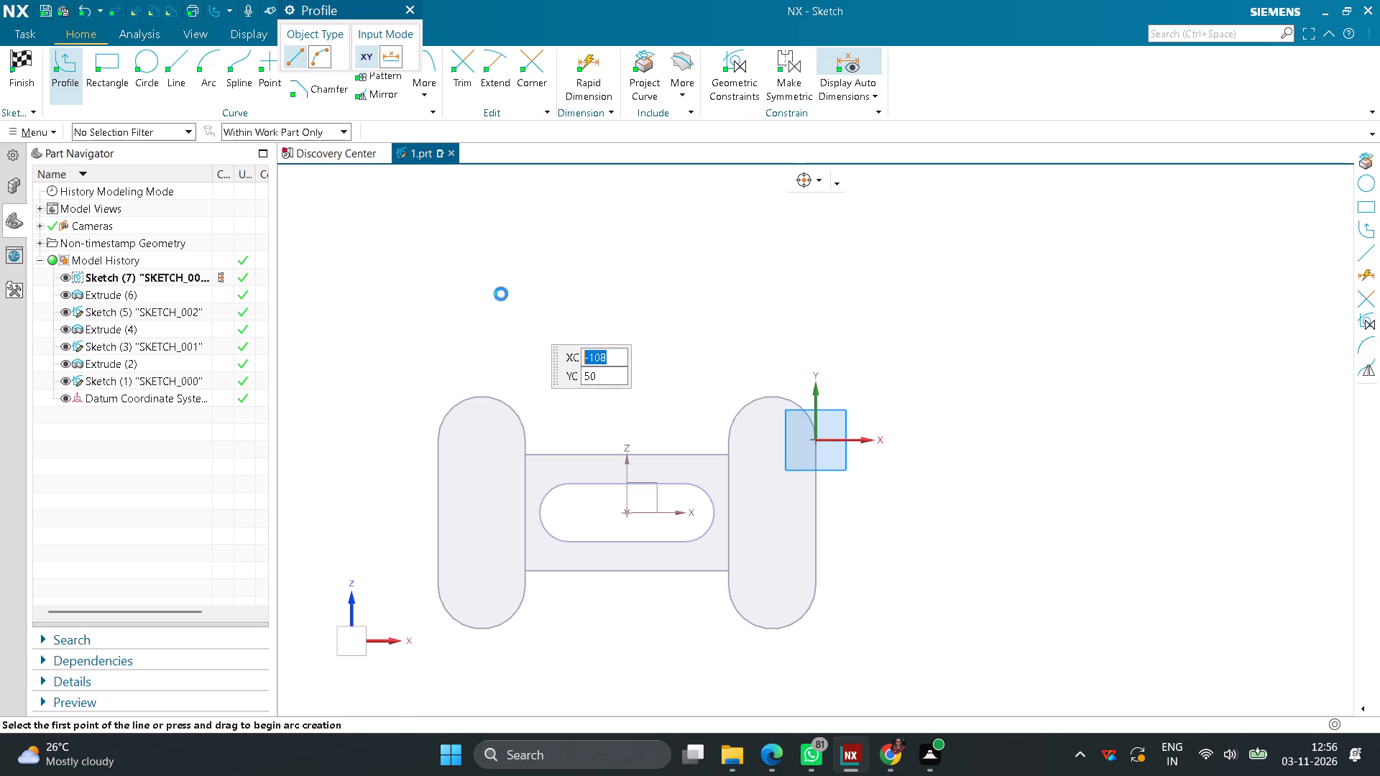
Offset the +X rounded-end outline 5 mm inward using Connected Curves and finish the sketch.
{"action": "left_click", "coordinate": [377, 60]}
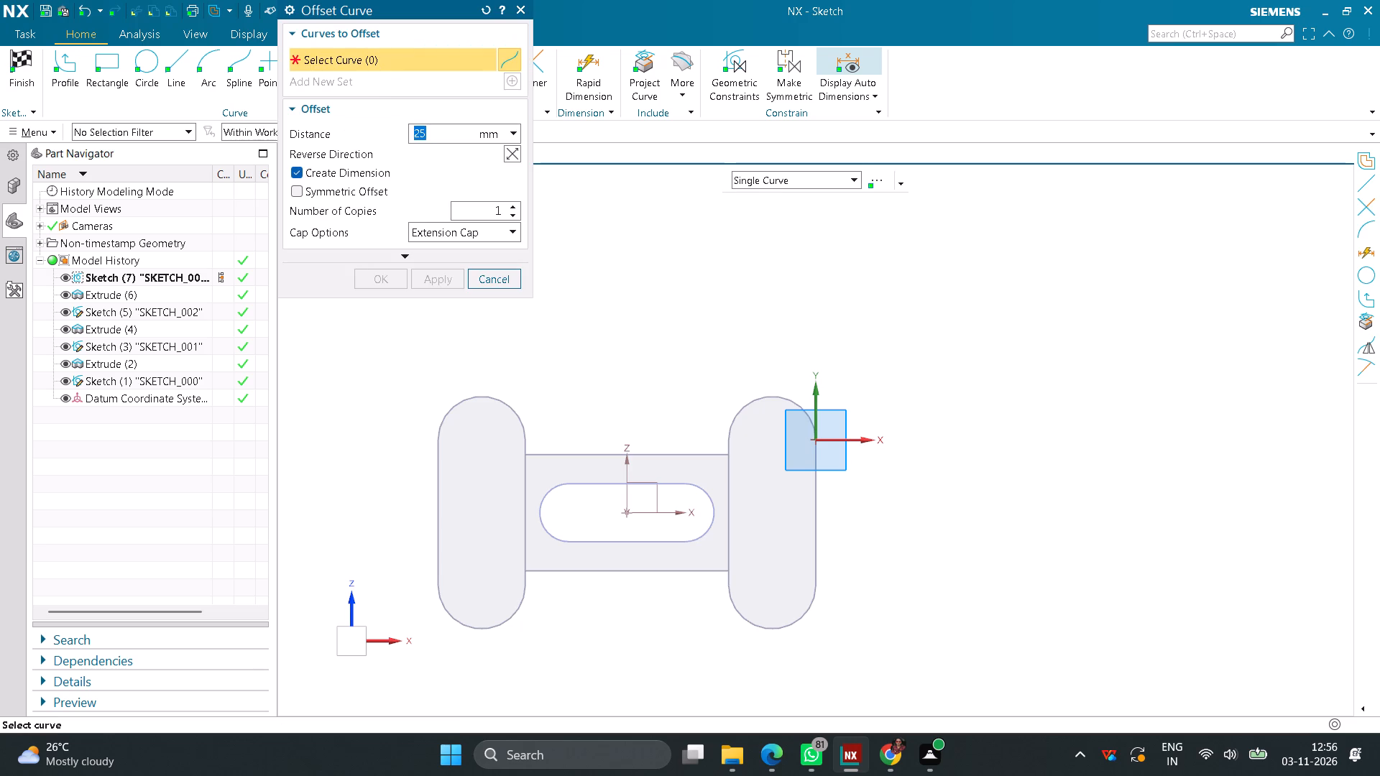
{"action": "left_click", "coordinate": [857, 179]}
{"action": "left_click", "coordinate": [787, 216]}
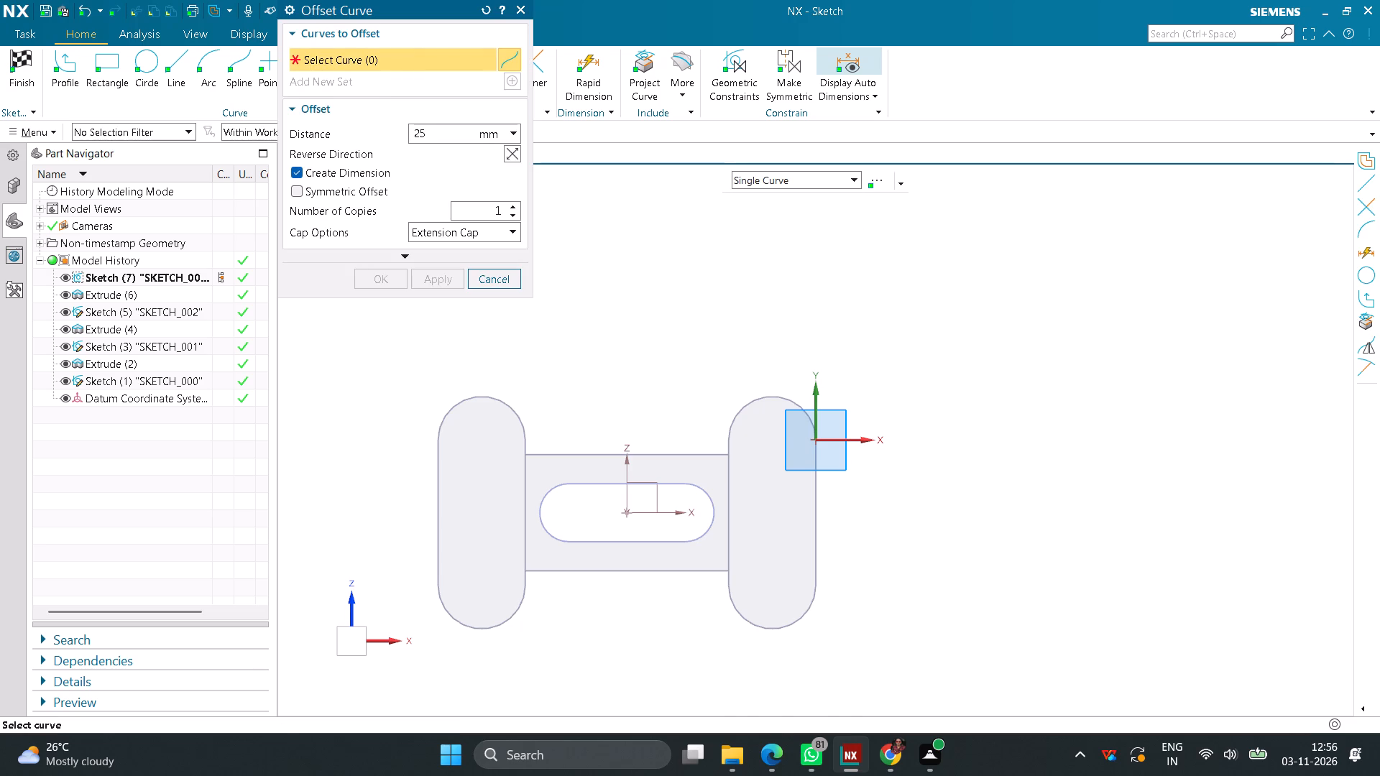
{"action": "left_click", "coordinate": [750, 400]}
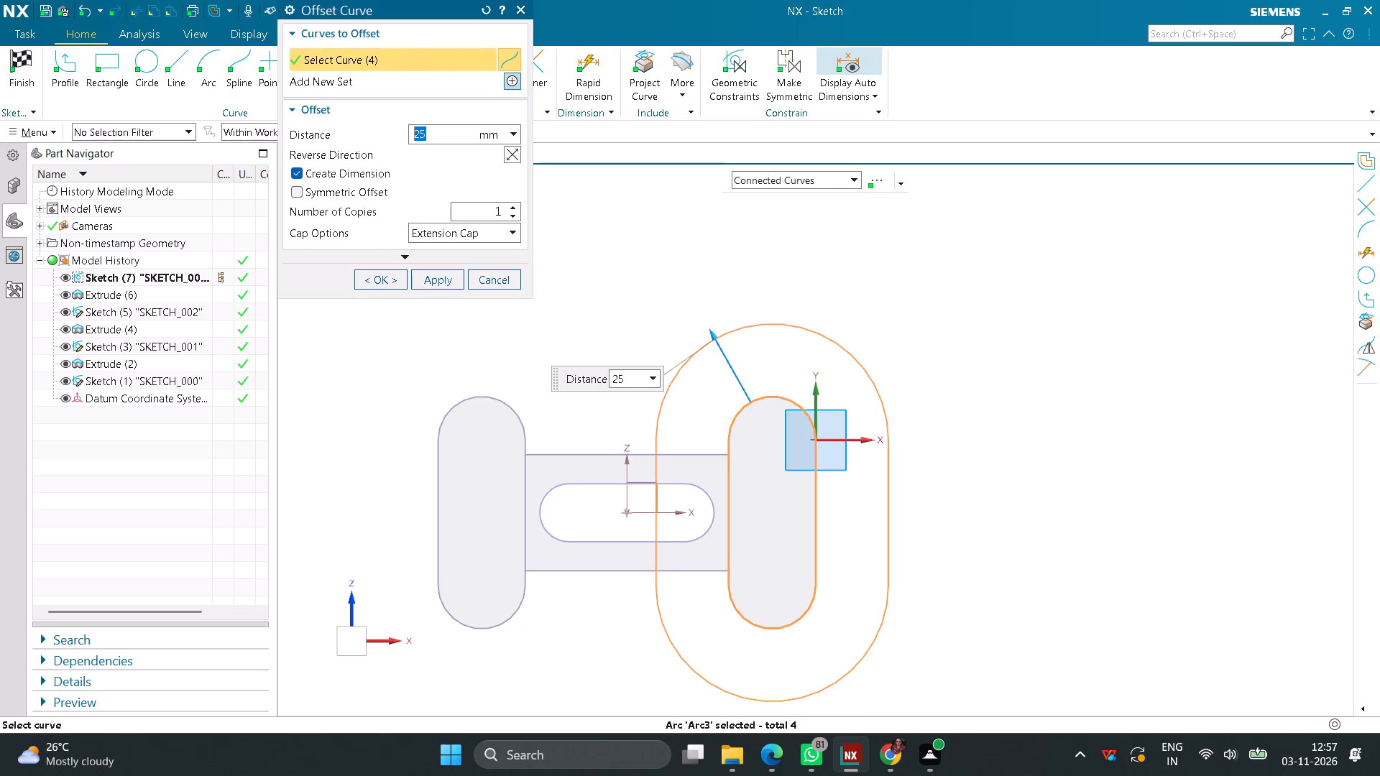
{"action": "key", "text": "5"}
{"action": "key", "text": "Return"}
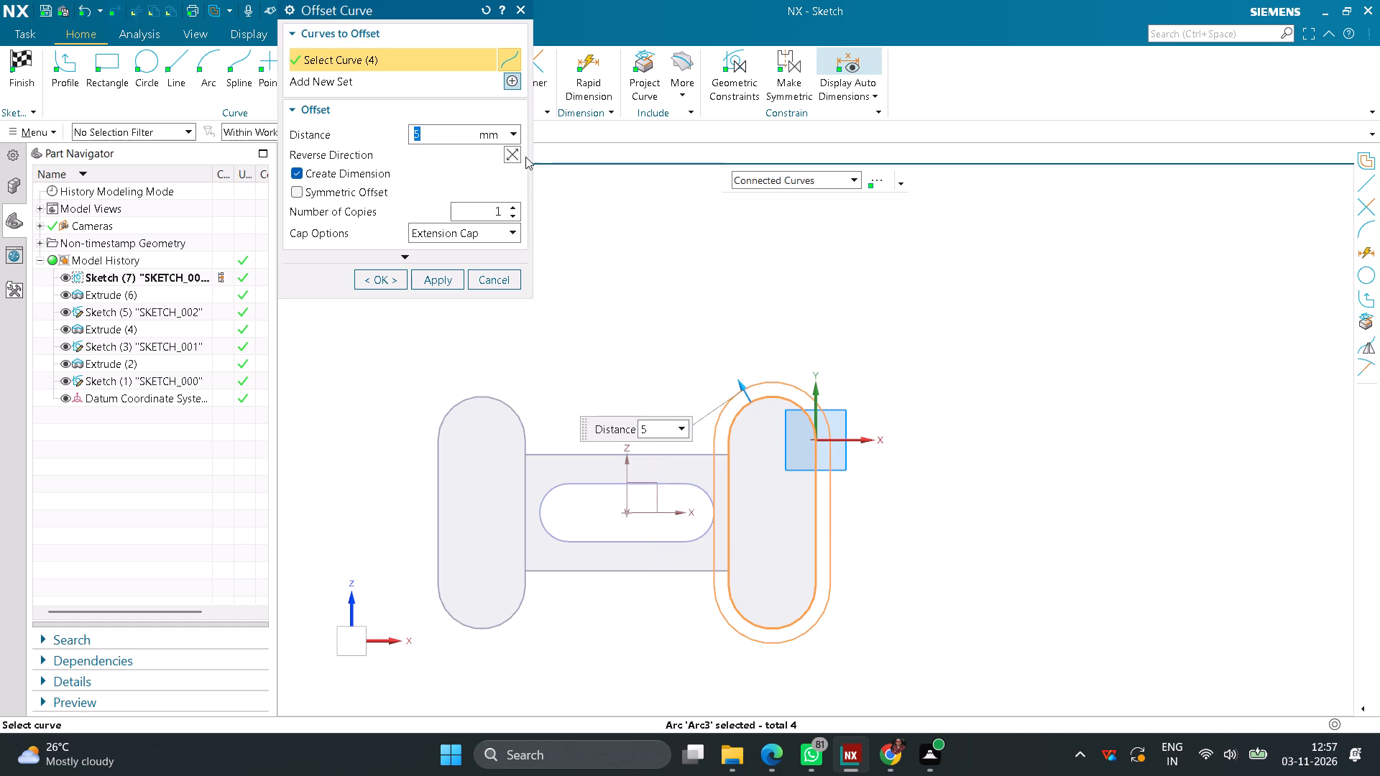
{"action": "left_click", "coordinate": [517, 148]}
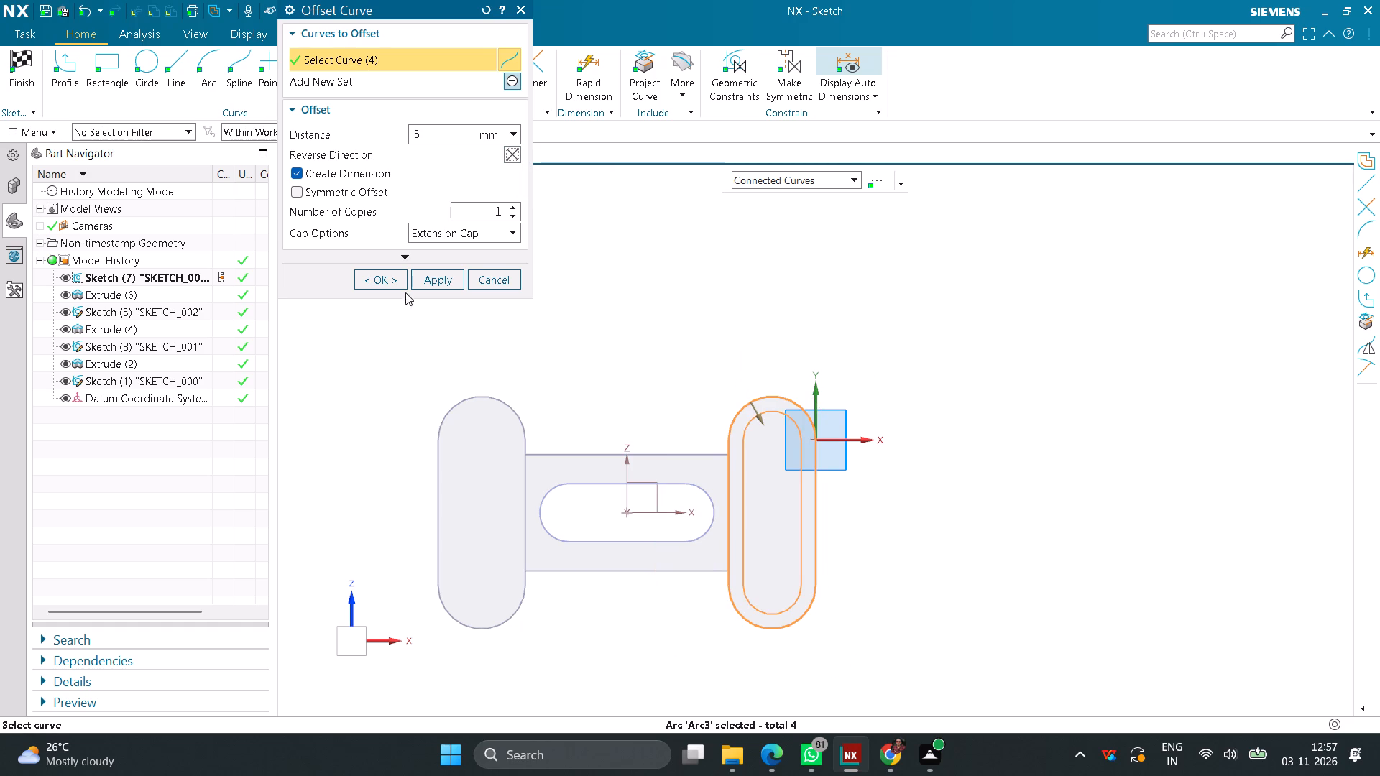
{"action": "left_click", "coordinate": [391, 277]}
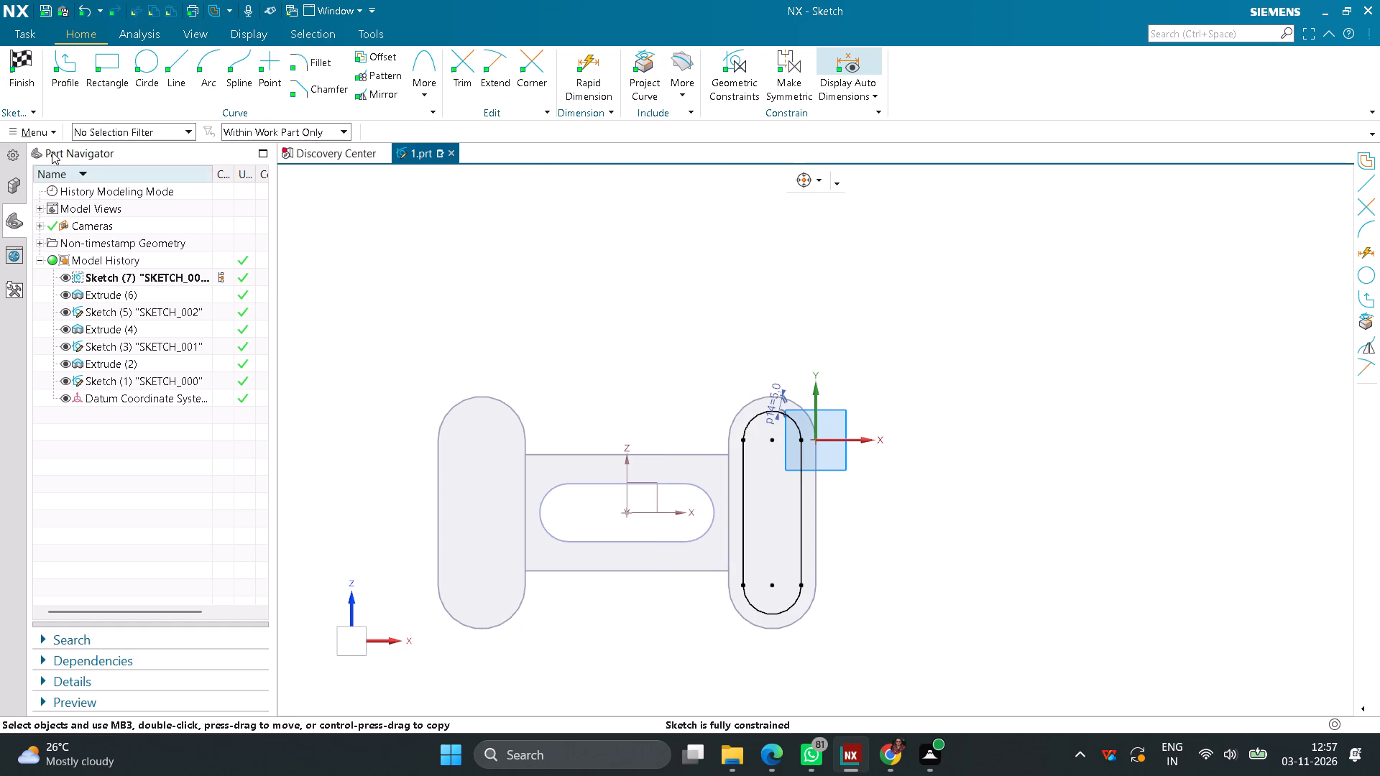
{"action": "left_click", "coordinate": [13, 60]}
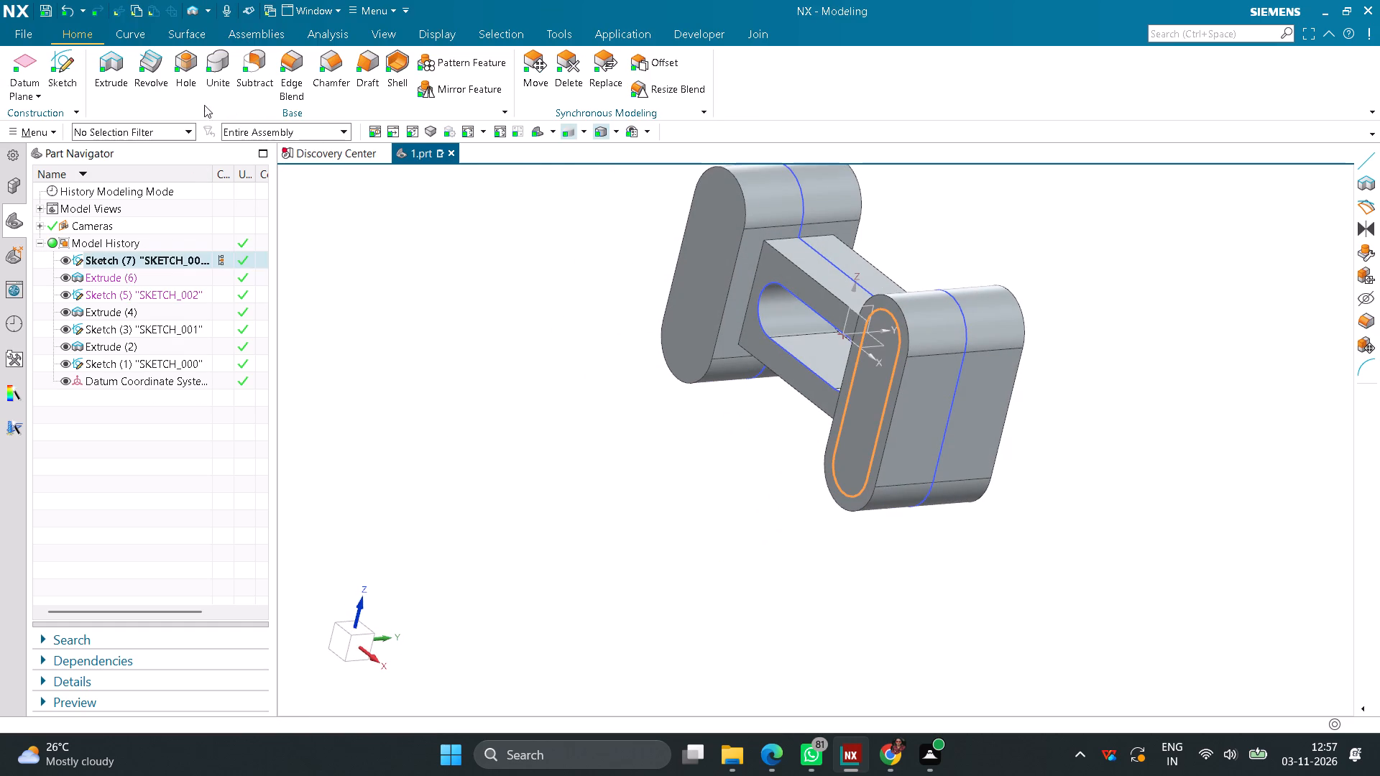
Extrude the inner offset outline 50 mm in the reversed direction, subtracting it from the +X rounded-end feature.
{"action": "left_click", "coordinate": [121, 69]}
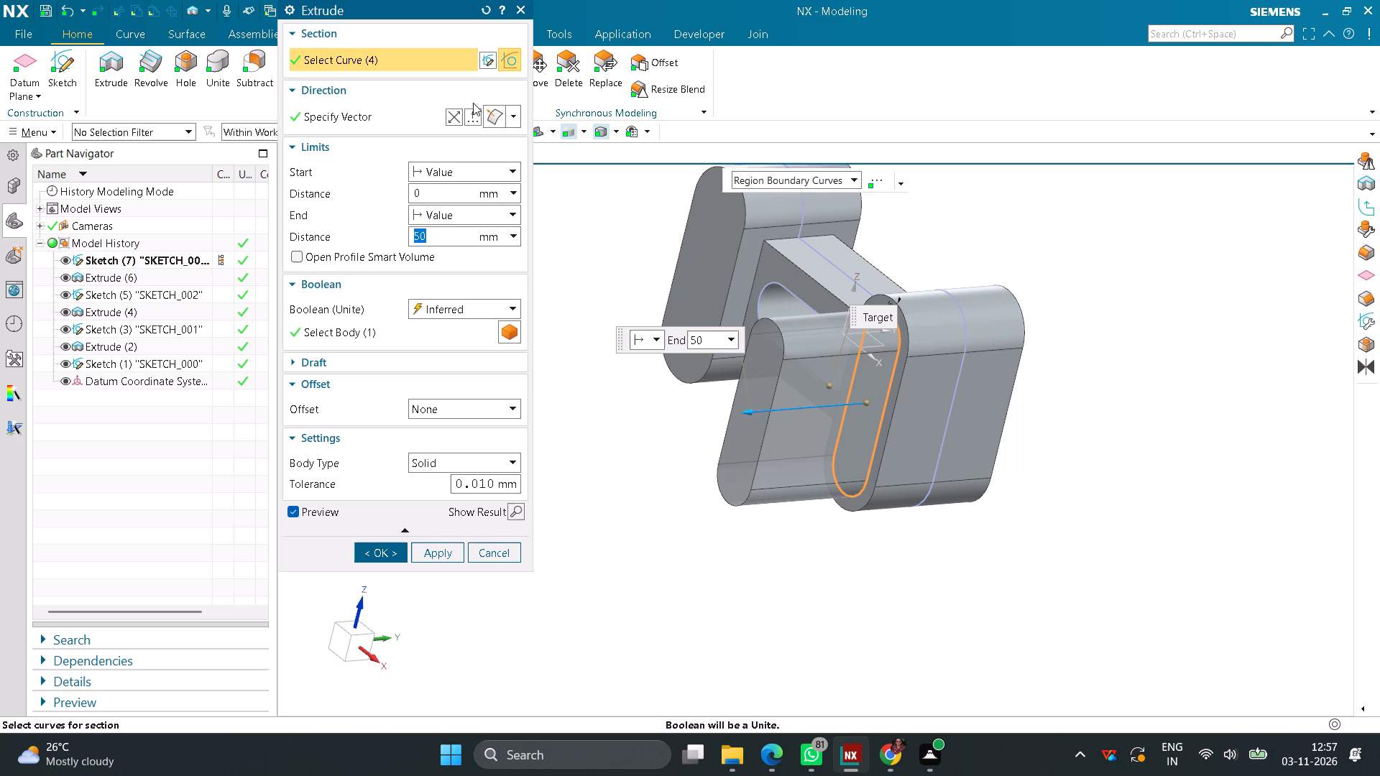
{"action": "left_click", "coordinate": [450, 116]}
{"action": "left_click", "coordinate": [399, 548]}
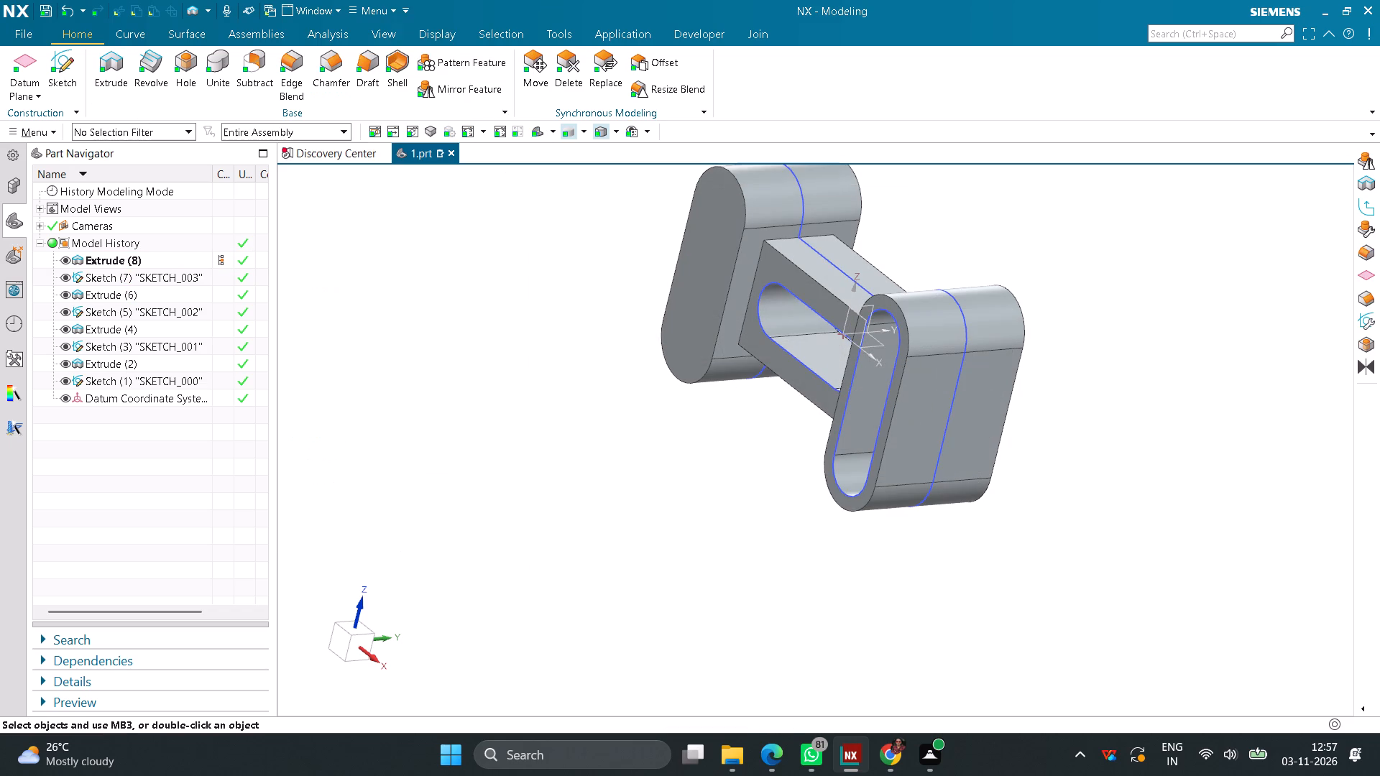
{"action": "left_click", "coordinate": [615, 534]}
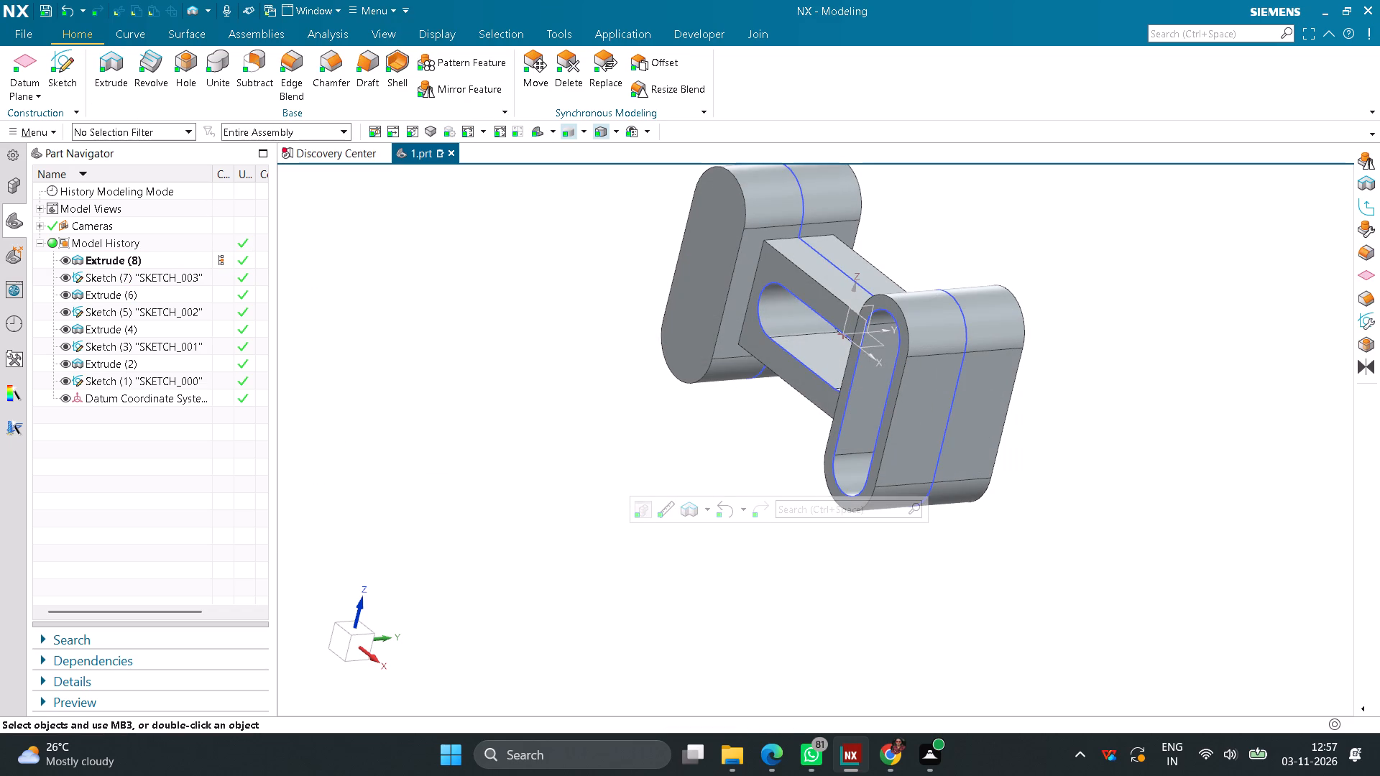
Sketch a 5 mm inward offset of the outline on the front face of the -X rounded-end feature and finish the sketch.
{"action": "left_click", "coordinate": [59, 78]}
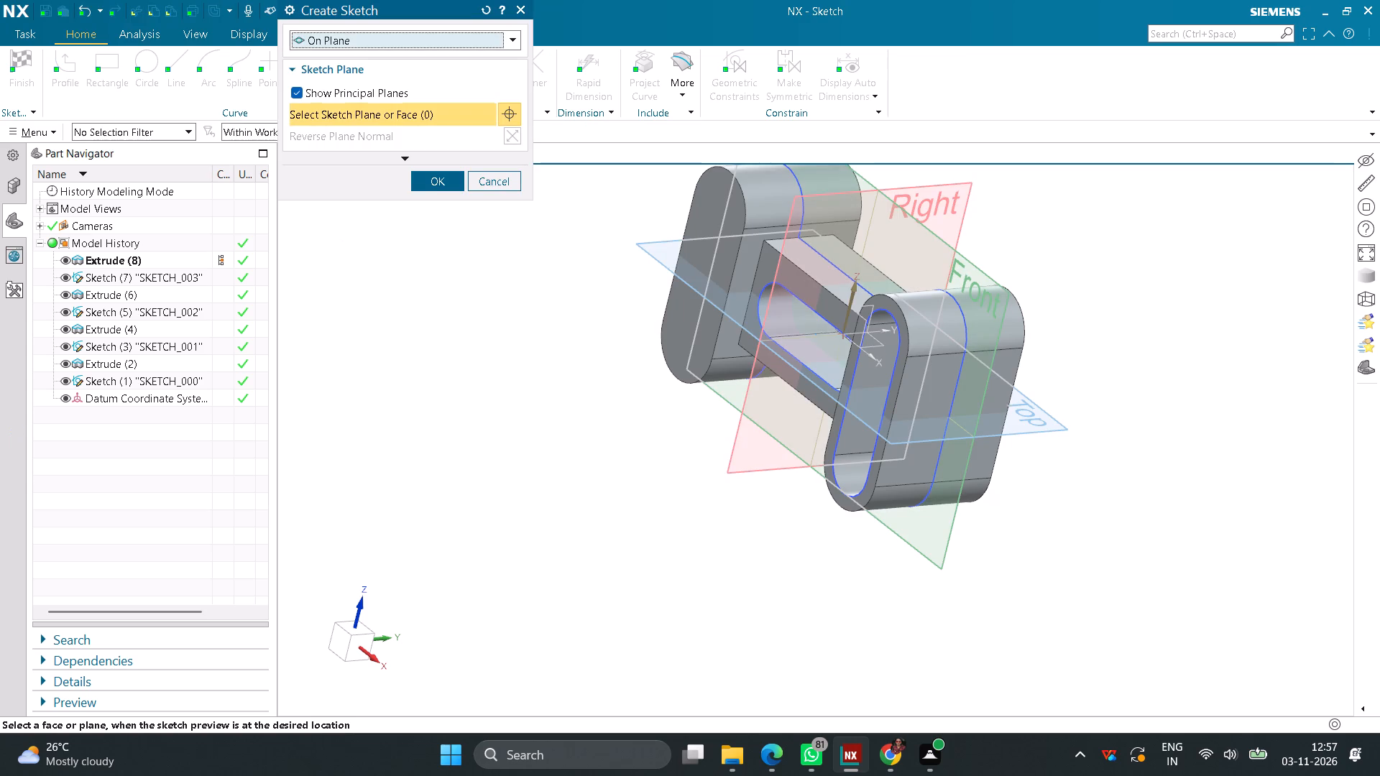
{"action": "left_click", "coordinate": [681, 330]}
{"action": "left_click", "coordinate": [422, 179]}
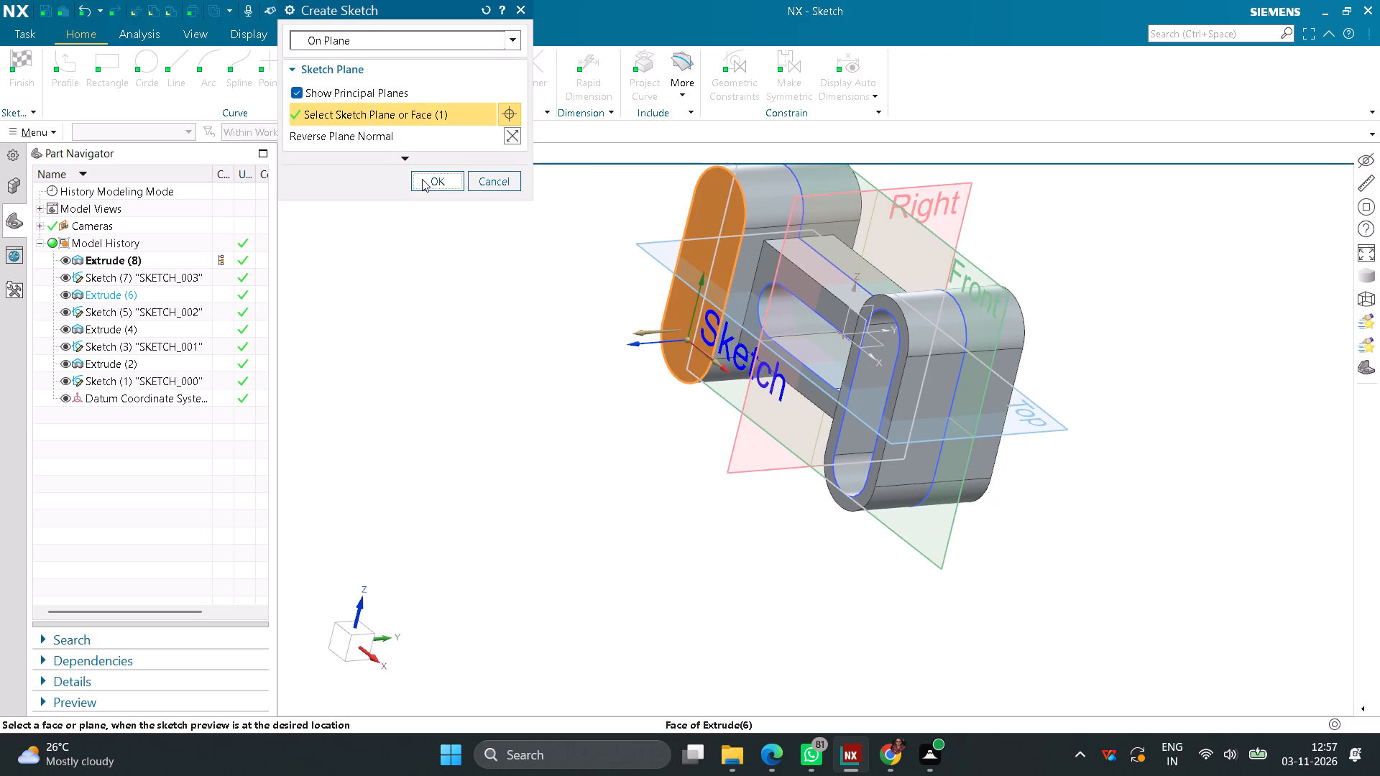
{"action": "middle_click", "coordinate": [491, 234]}
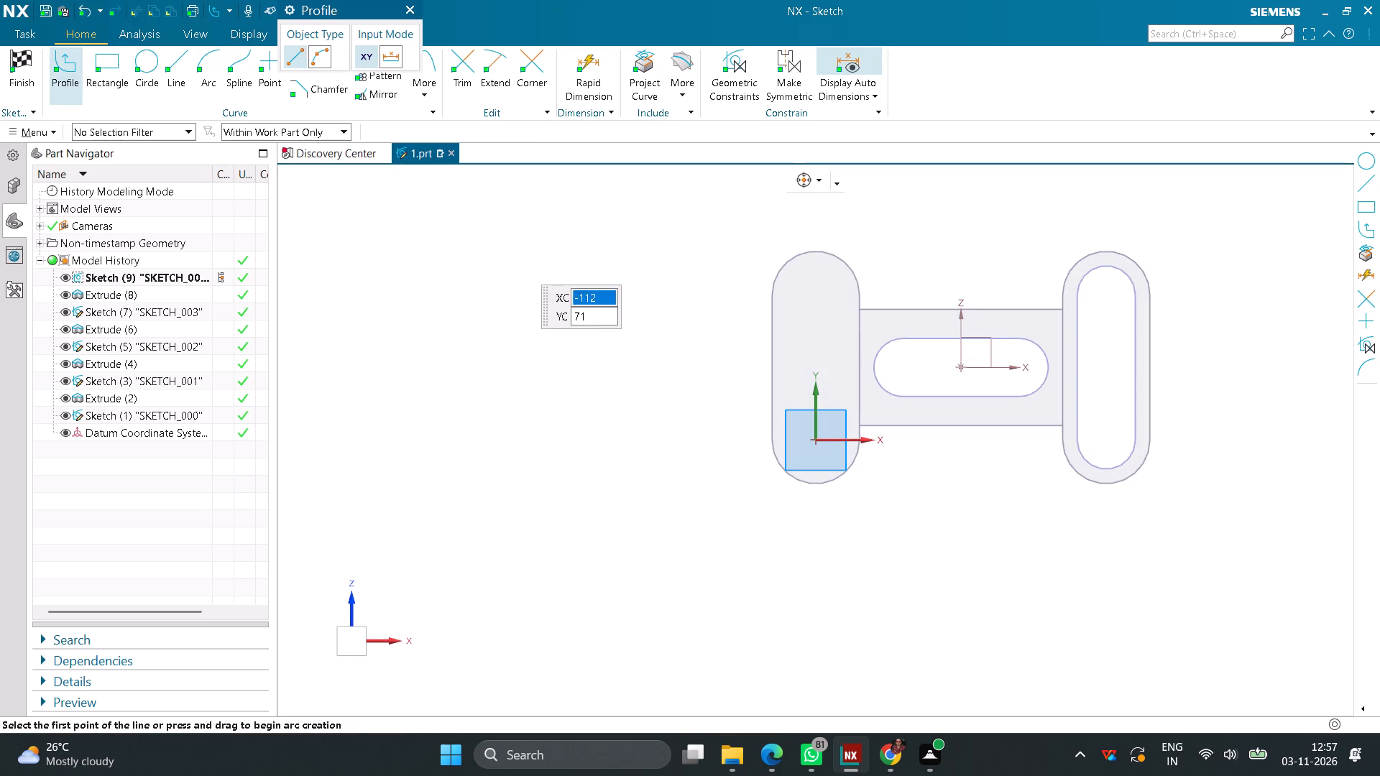
{"action": "left_click", "coordinate": [373, 63]}
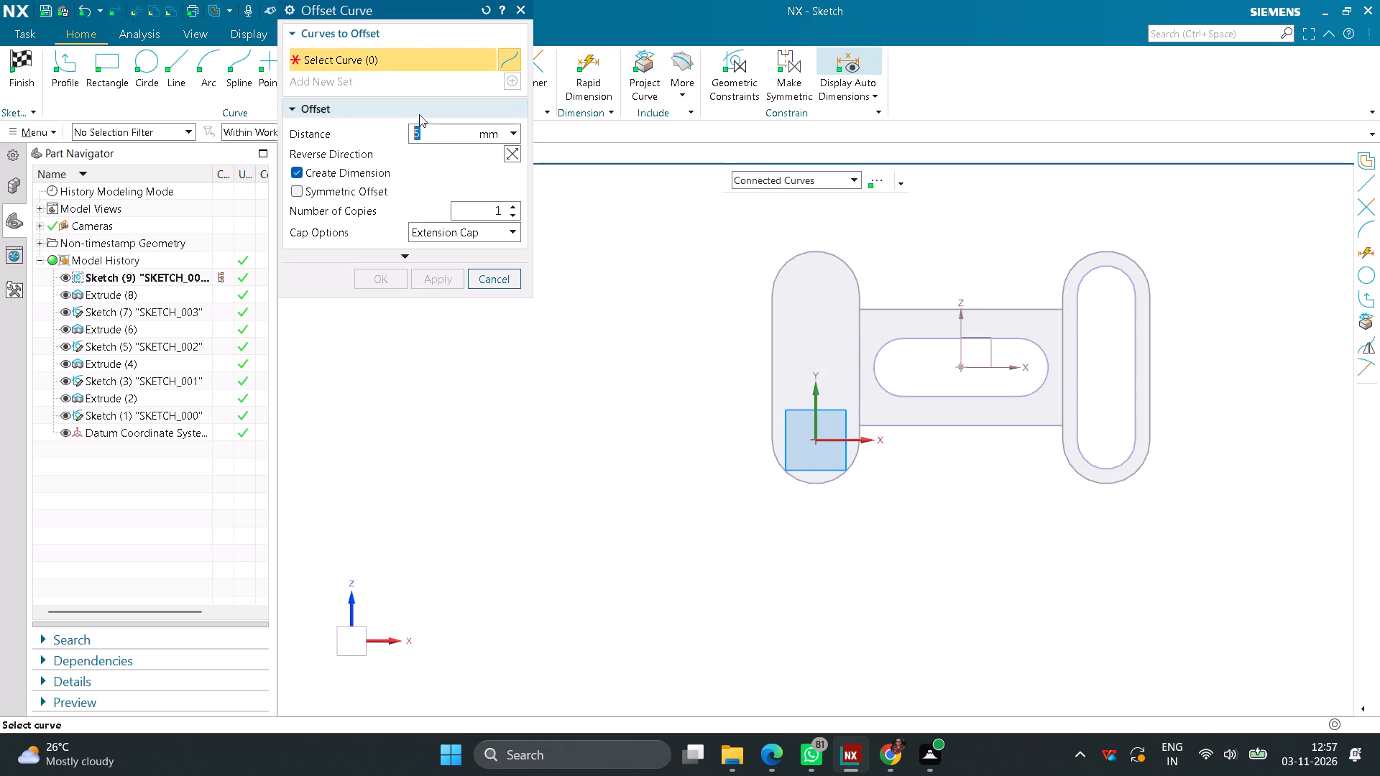
{"action": "left_click", "coordinate": [794, 254]}
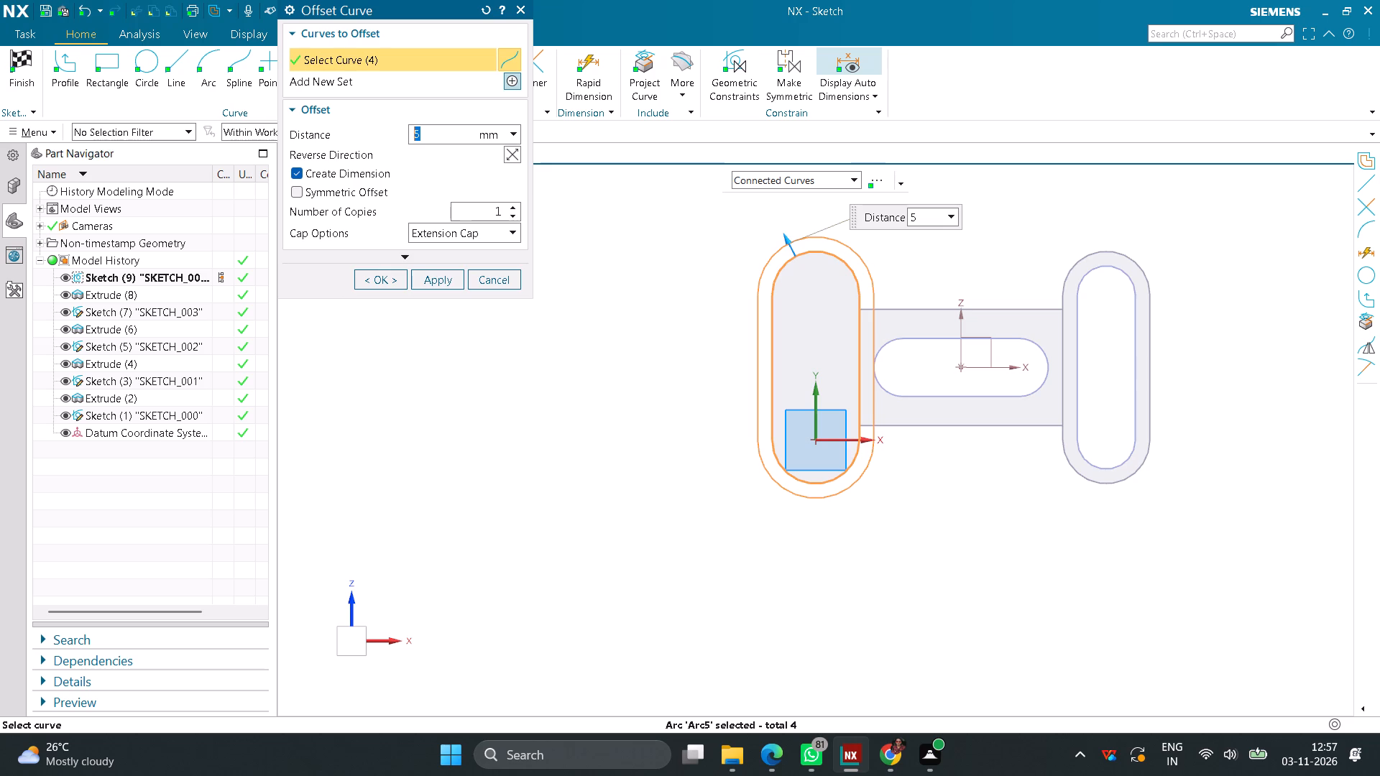
{"action": "left_click", "coordinate": [510, 156]}
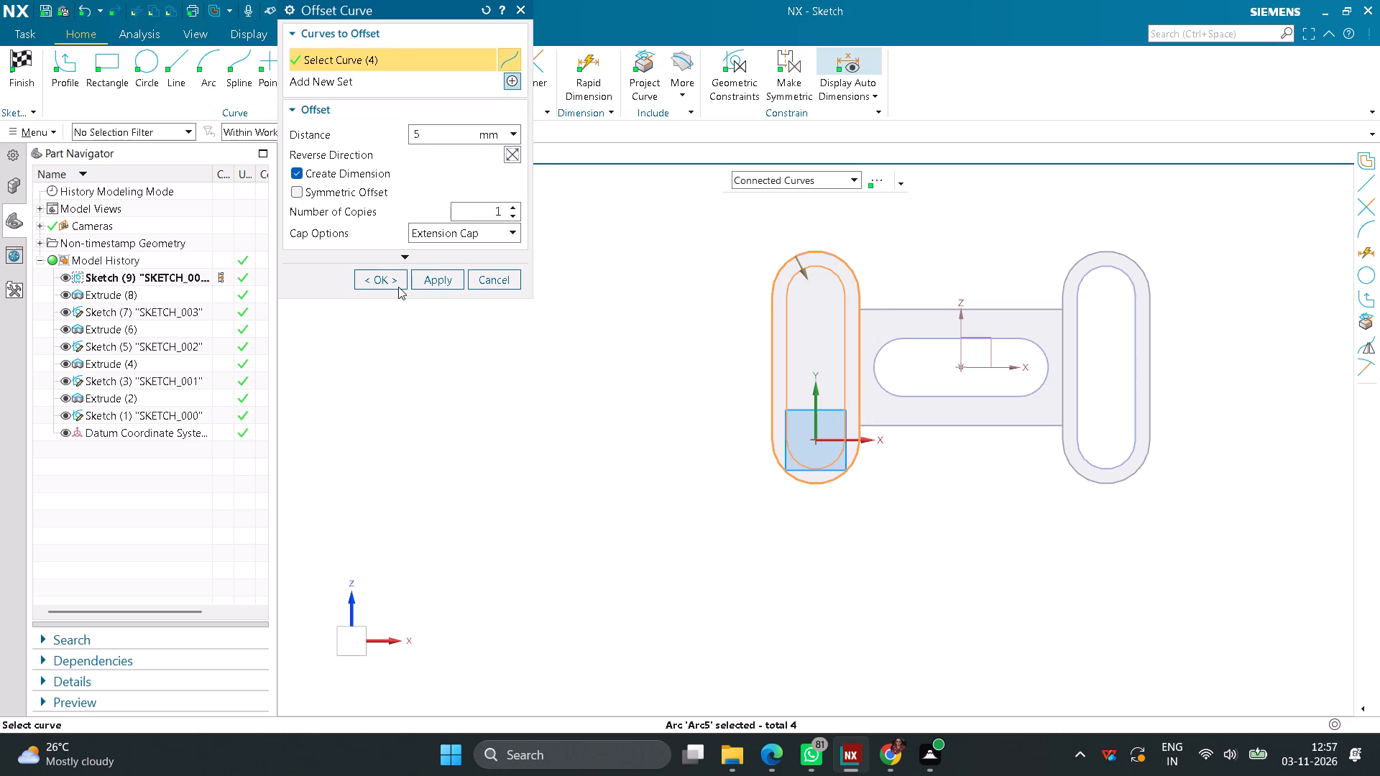
{"action": "left_click", "coordinate": [392, 285]}
{"action": "left_click", "coordinate": [22, 70]}
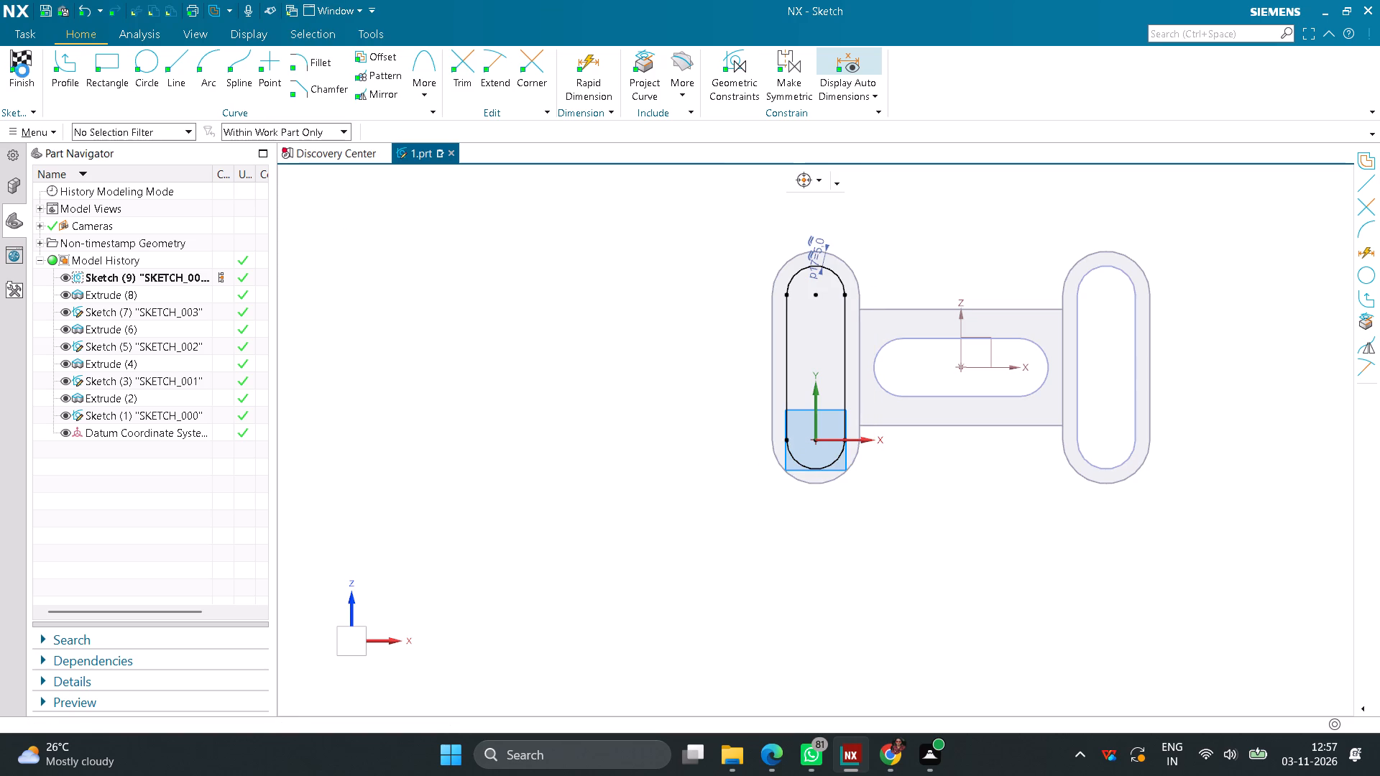
Extrude the new offset outline 50 mm in the reversed direction, subtracting it from the -X rounded-end feature.
{"action": "left_click", "coordinate": [116, 68]}
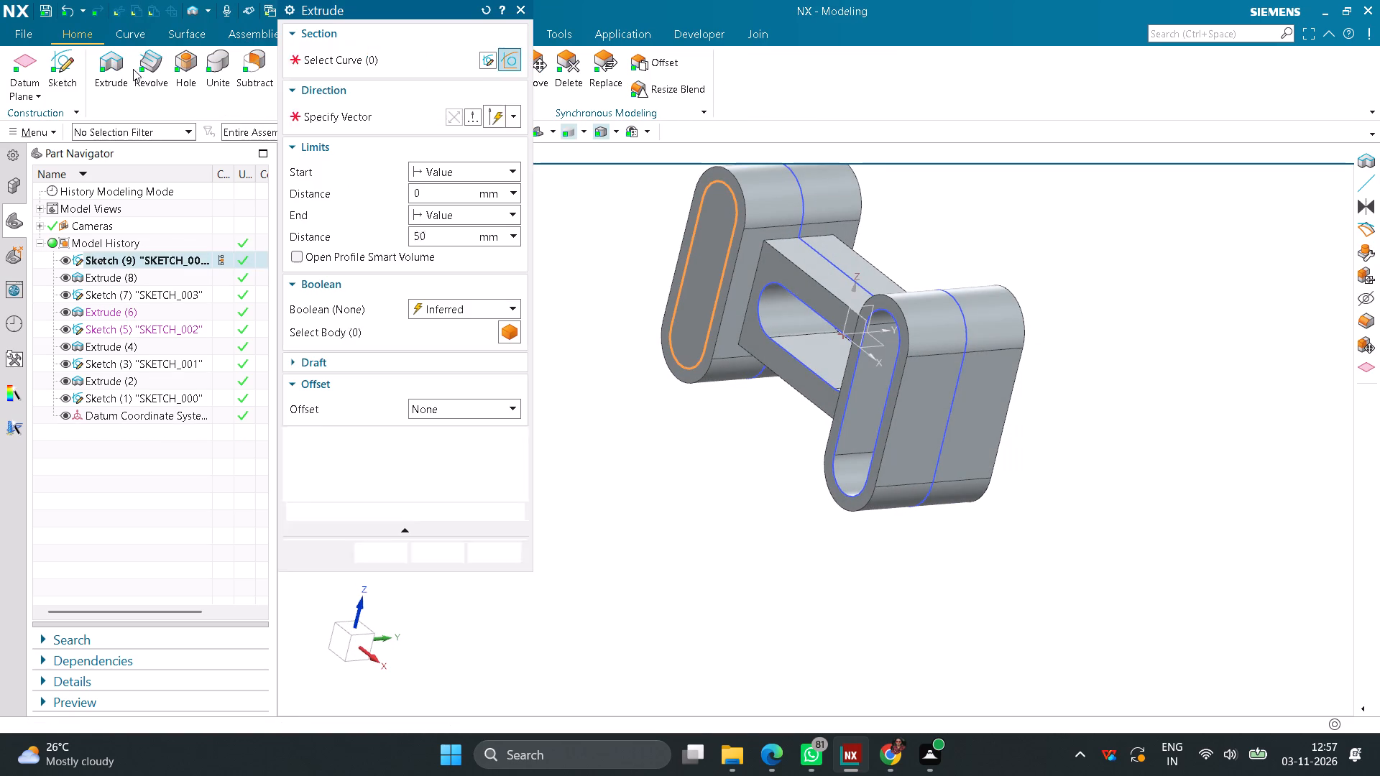
{"action": "left_click", "coordinate": [454, 109]}
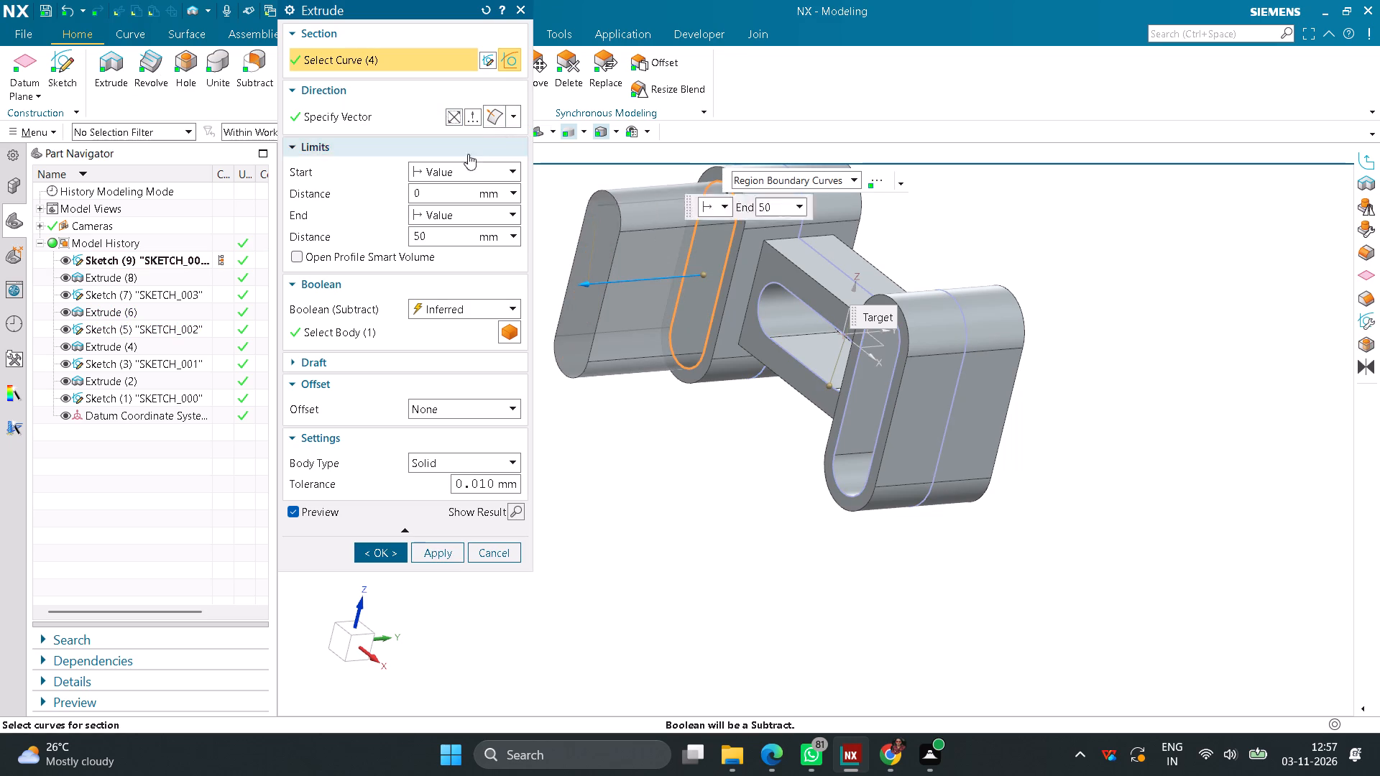
{"action": "left_click", "coordinate": [395, 548]}
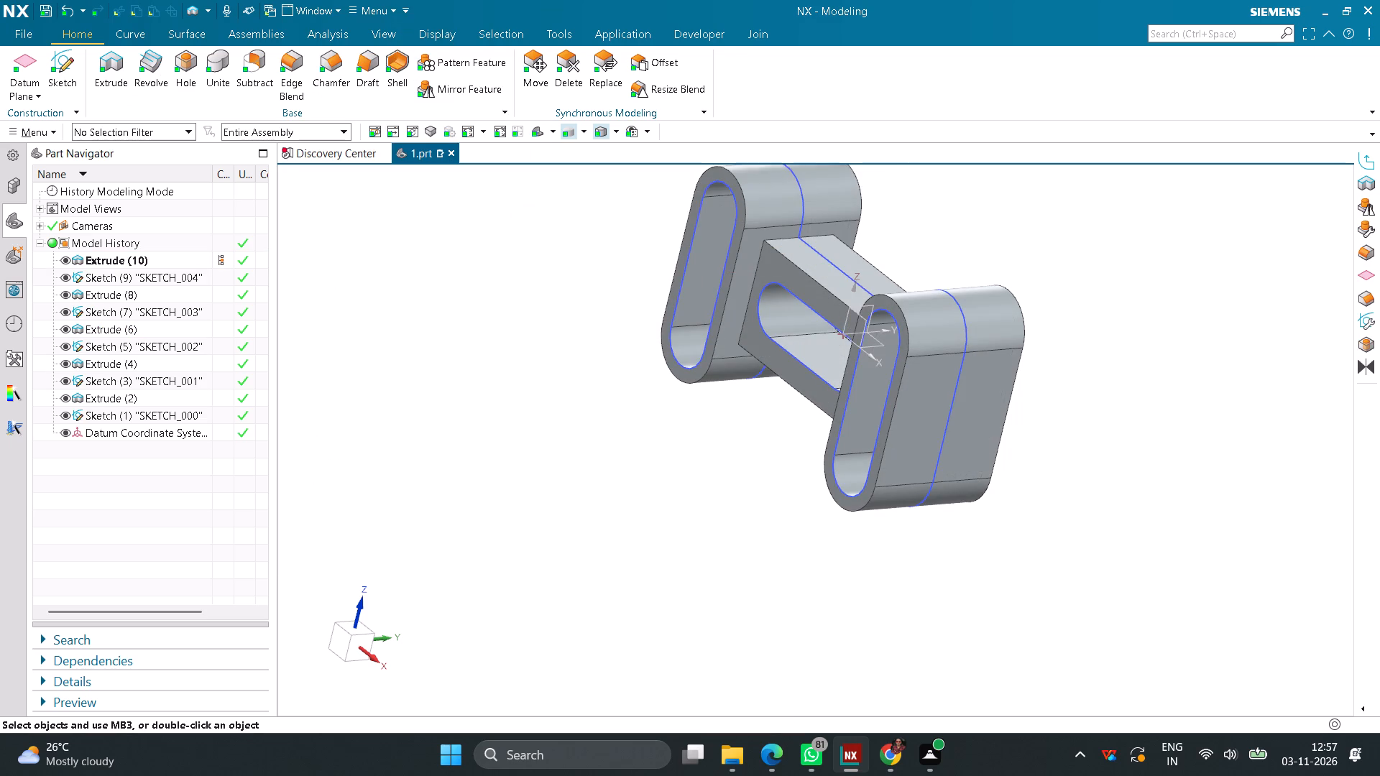
Create a sketch on the outer flat side face of the rounded-end feature on the block's +X side.
{"action": "scroll", "coordinate": [583, 463], "scroll_direction": "down", "scroll_amount": 2}
{"action": "middle_click_drag", "start_coordinate": [638, 532], "coordinate": [655, 551]}
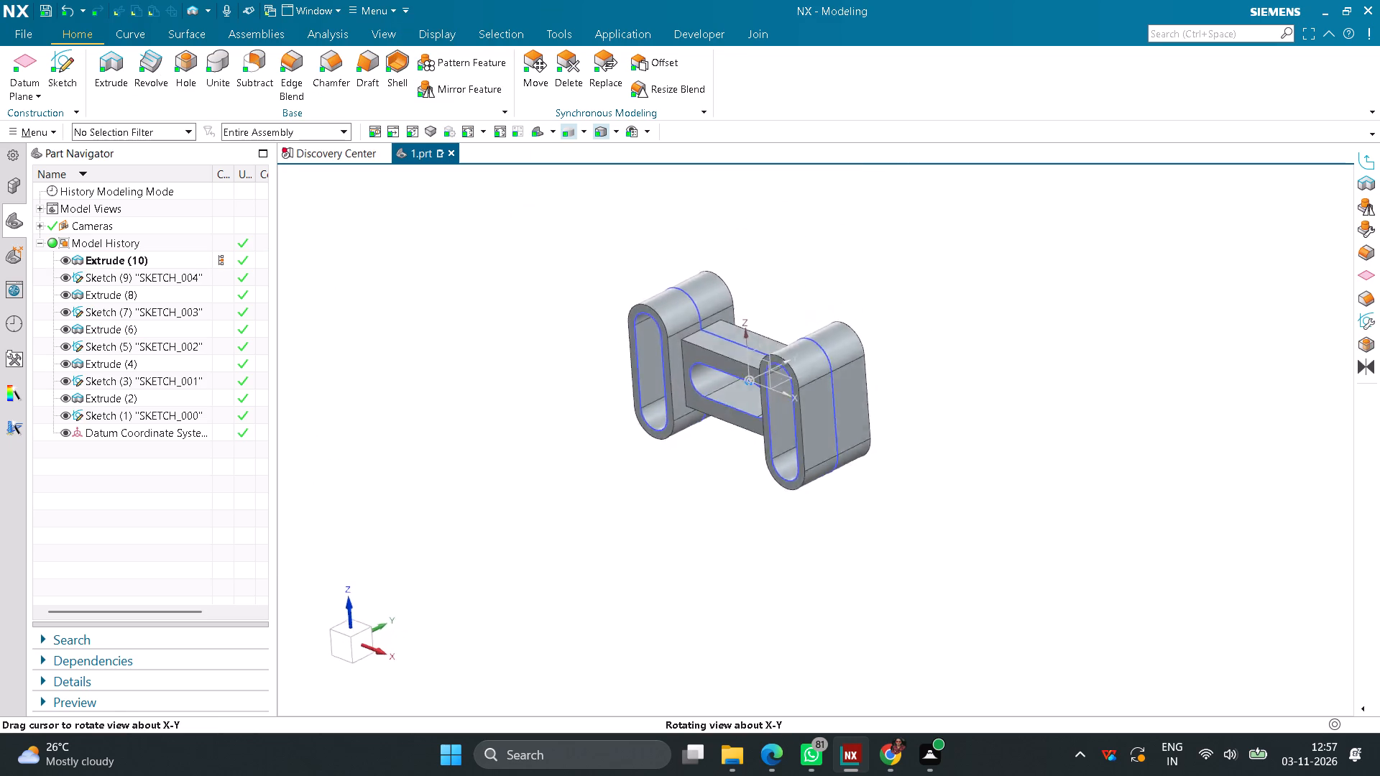
{"action": "middle_click_drag", "start_coordinate": [655, 551], "coordinate": [695, 532]}
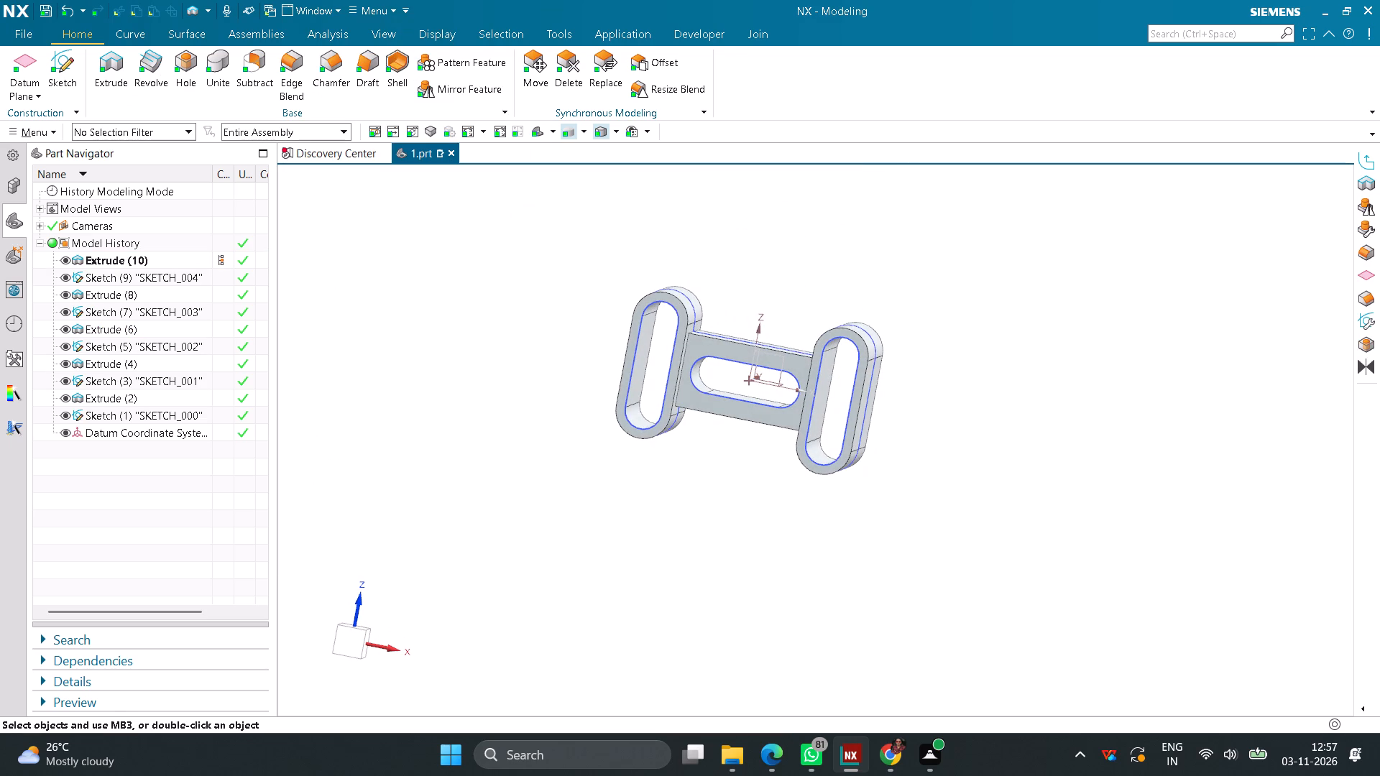
{"action": "left_click", "coordinate": [75, 67]}
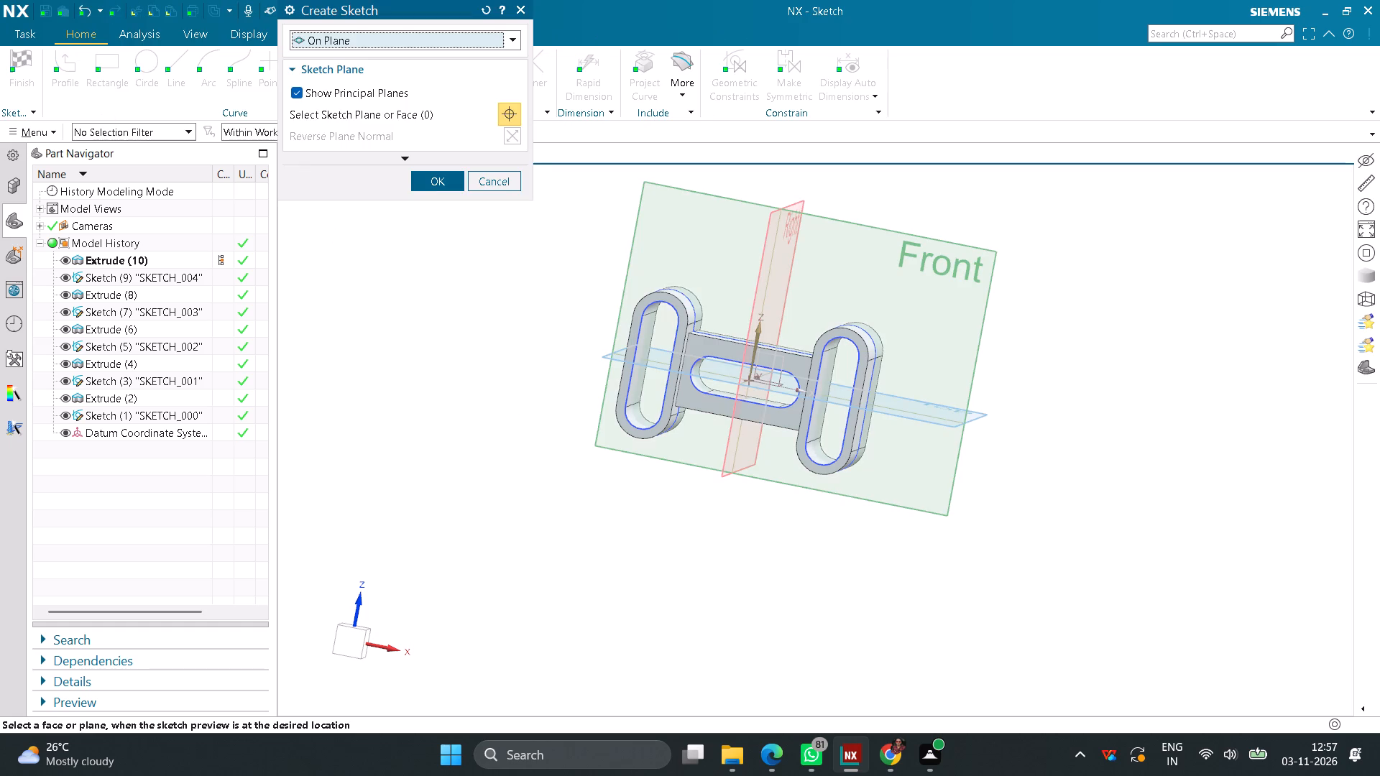
{"action": "middle_click_drag", "start_coordinate": [870, 559], "coordinate": [822, 555]}
{"action": "scroll", "coordinate": [793, 436], "scroll_direction": "up", "scroll_amount": 4}
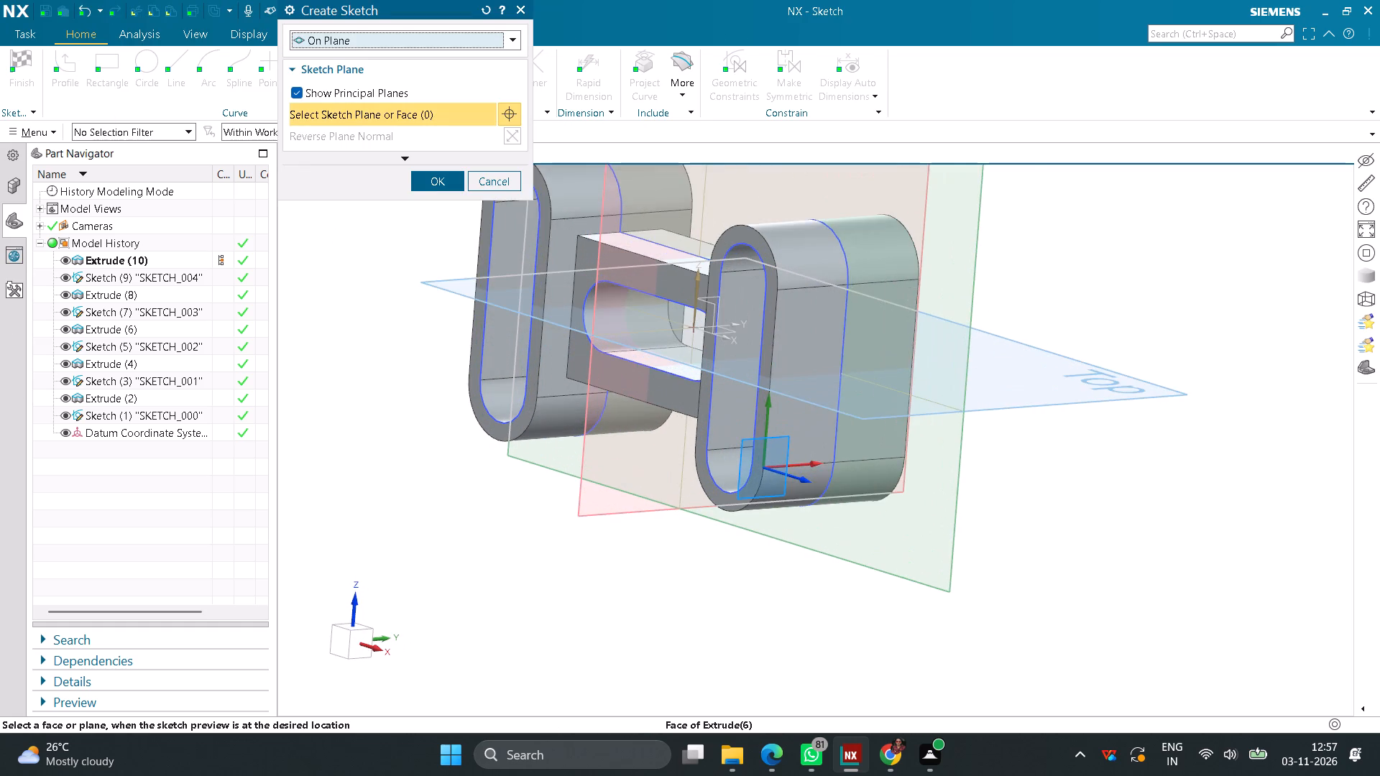
{"action": "left_click", "coordinate": [815, 418]}
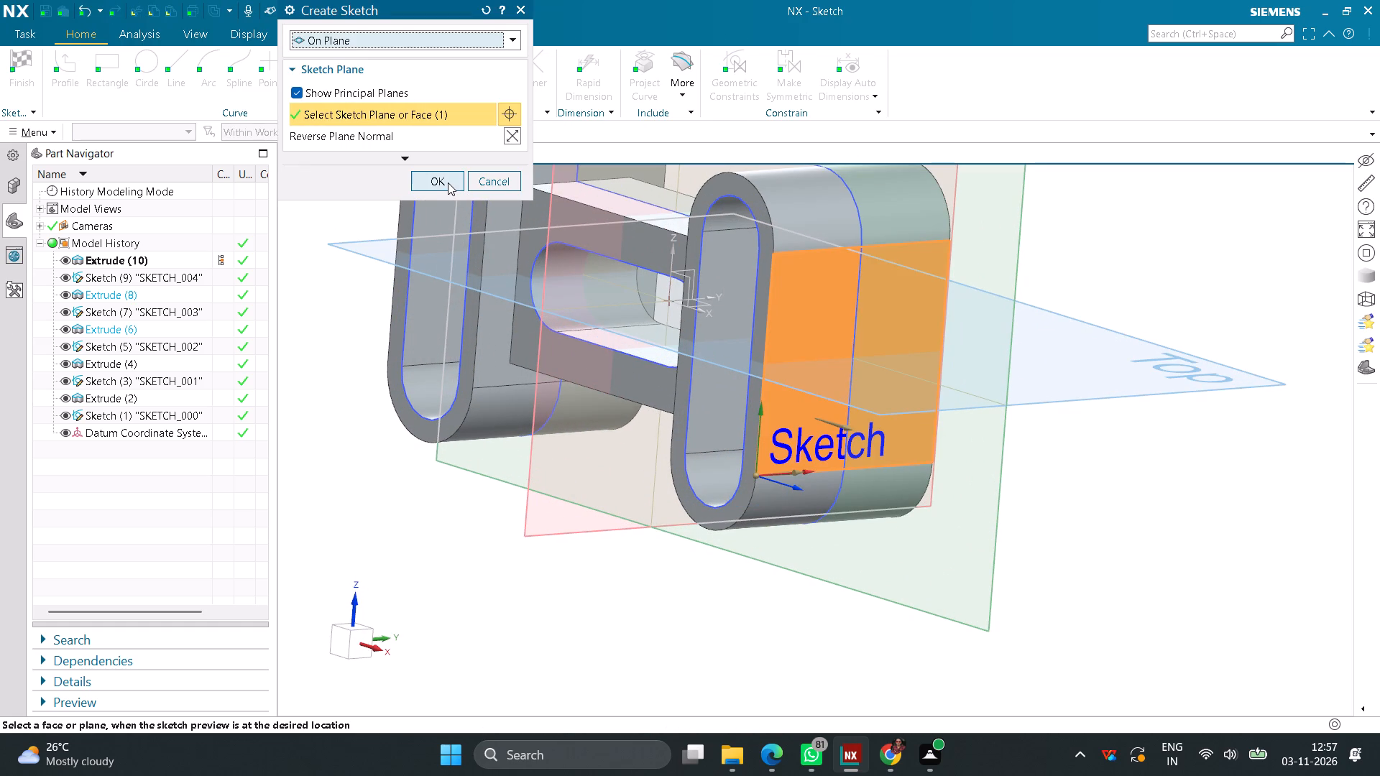
{"action": "left_click", "coordinate": [448, 183]}
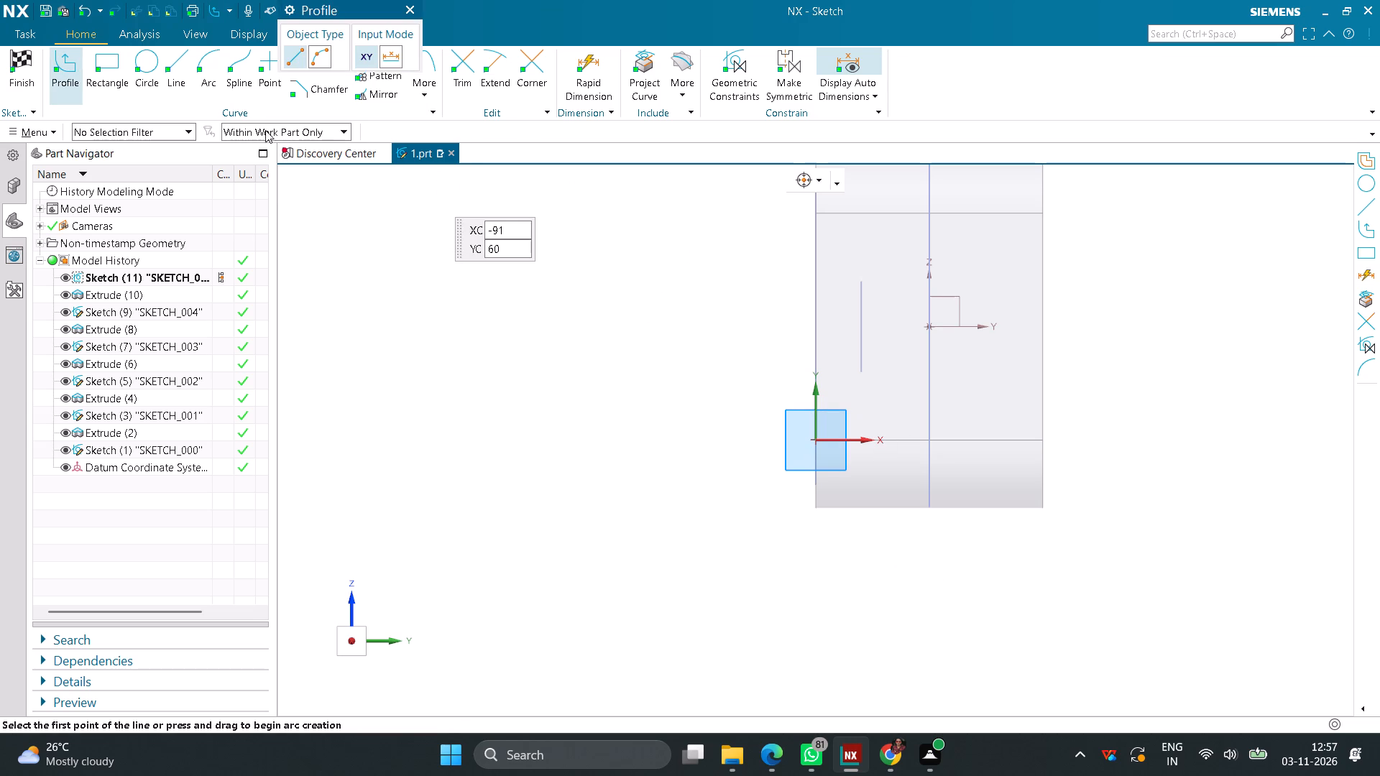
Draw a 15 mm diameter circle centred on the midpoint of the side face's centre line and finish the sketch.
{"action": "left_click", "coordinate": [153, 80]}
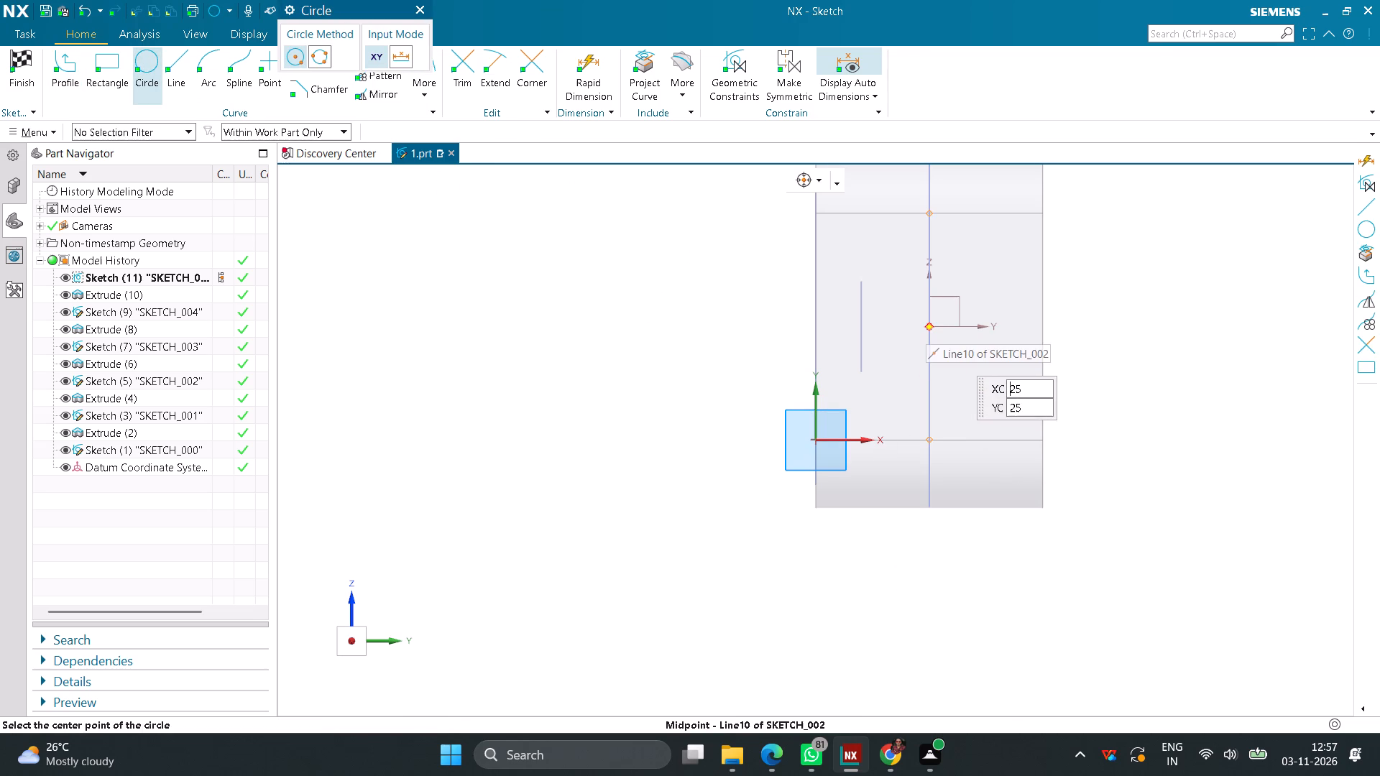
{"action": "left_click", "coordinate": [926, 325]}
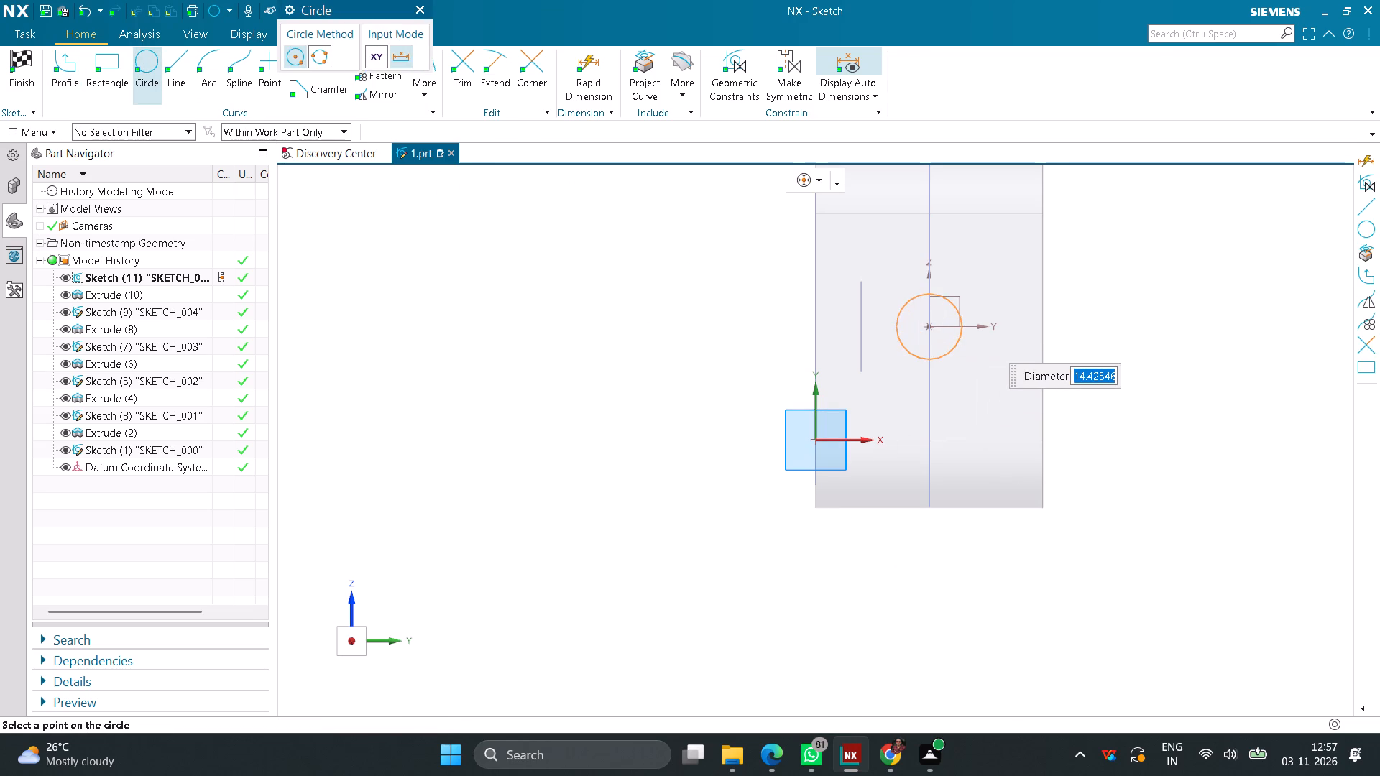
{"action": "type", "text": "15"}
{"action": "key", "text": "Return"}
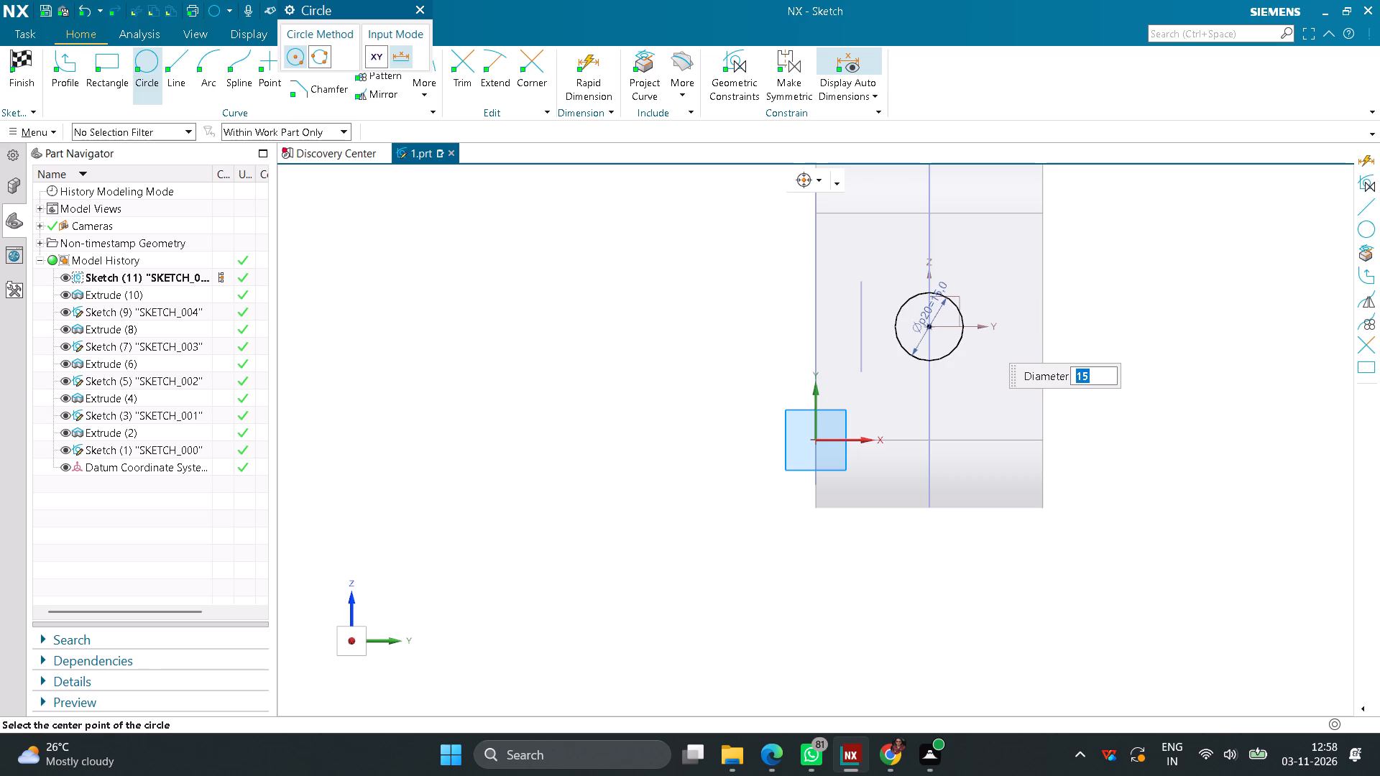
{"action": "middle_click", "coordinate": [610, 408]}
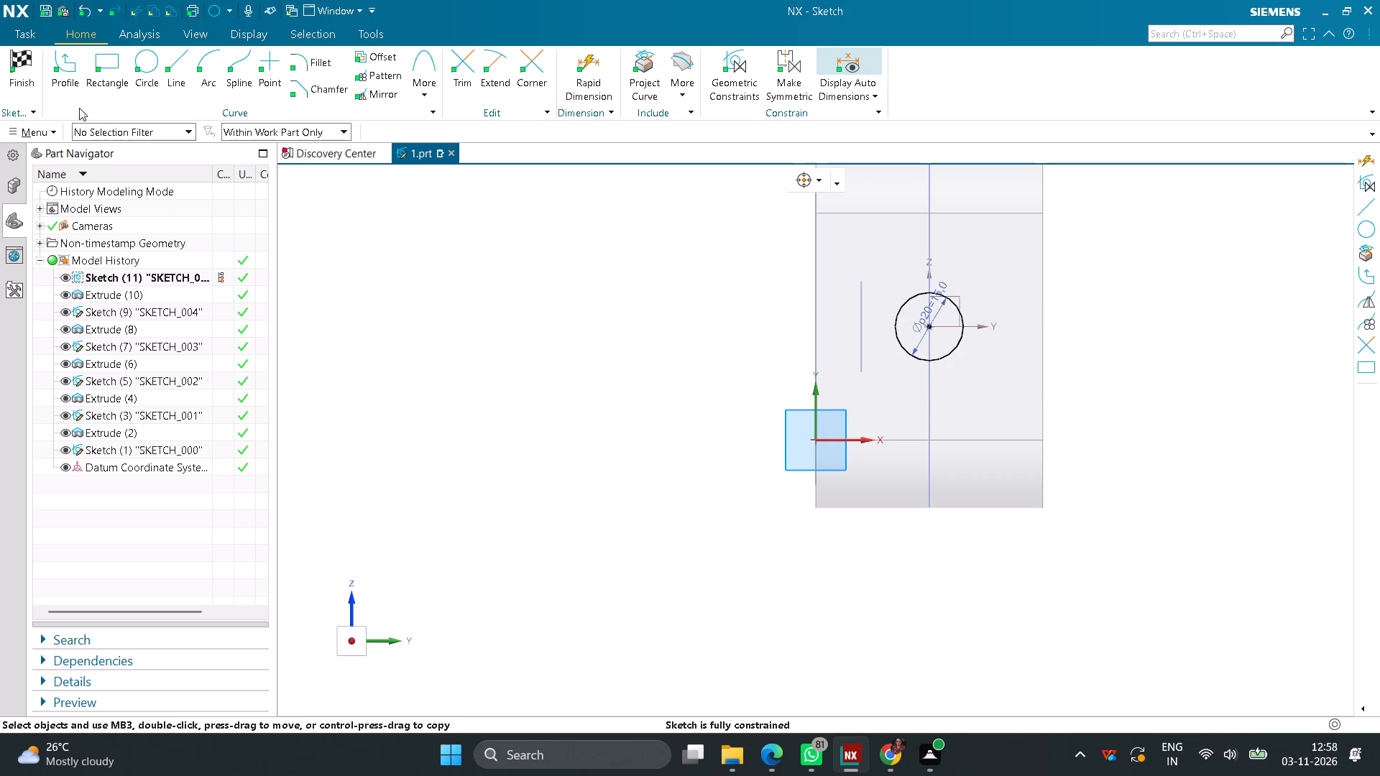
{"action": "left_click", "coordinate": [19, 57]}
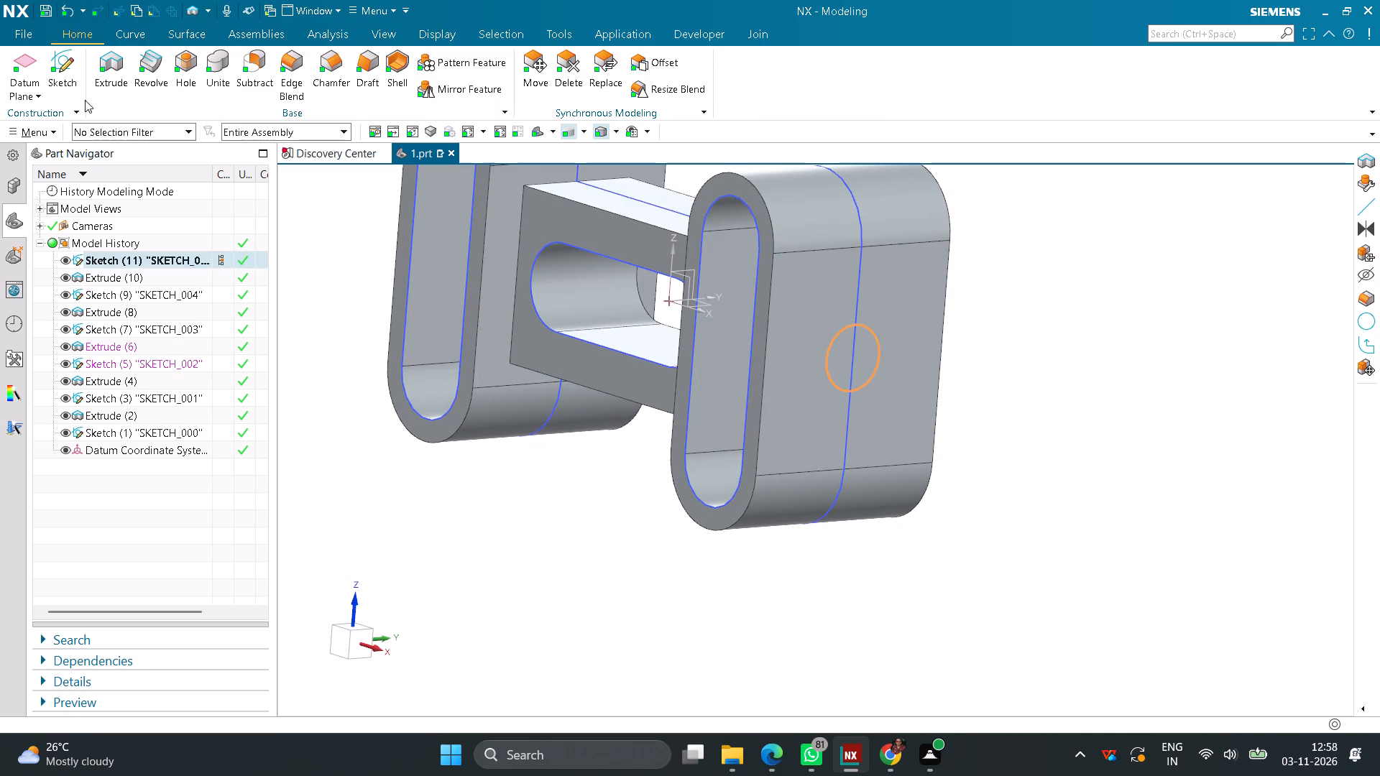
Extrude the 15 mm circle in the reversed direction with a Through All end, subtracting it from the whole body.
{"action": "left_click", "coordinate": [96, 60]}
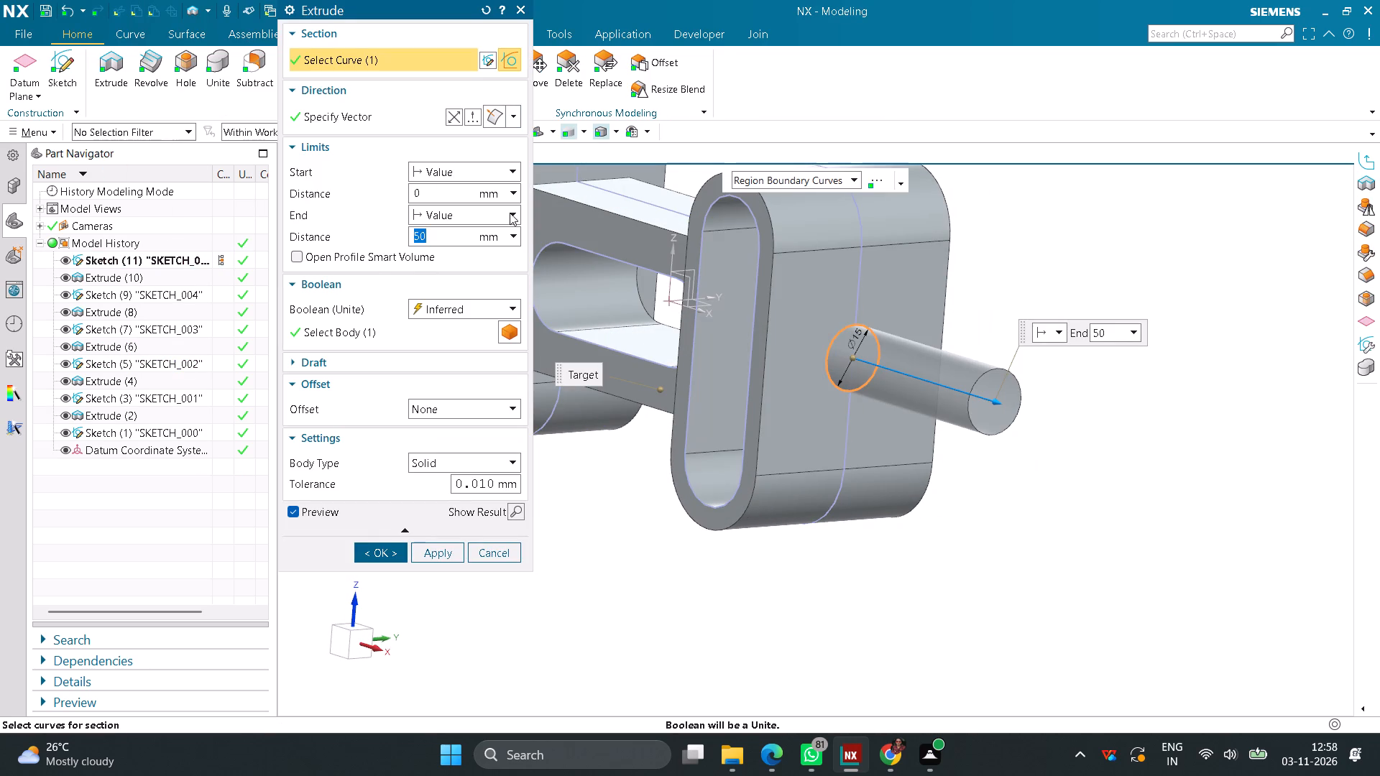
{"action": "left_click", "coordinate": [455, 111]}
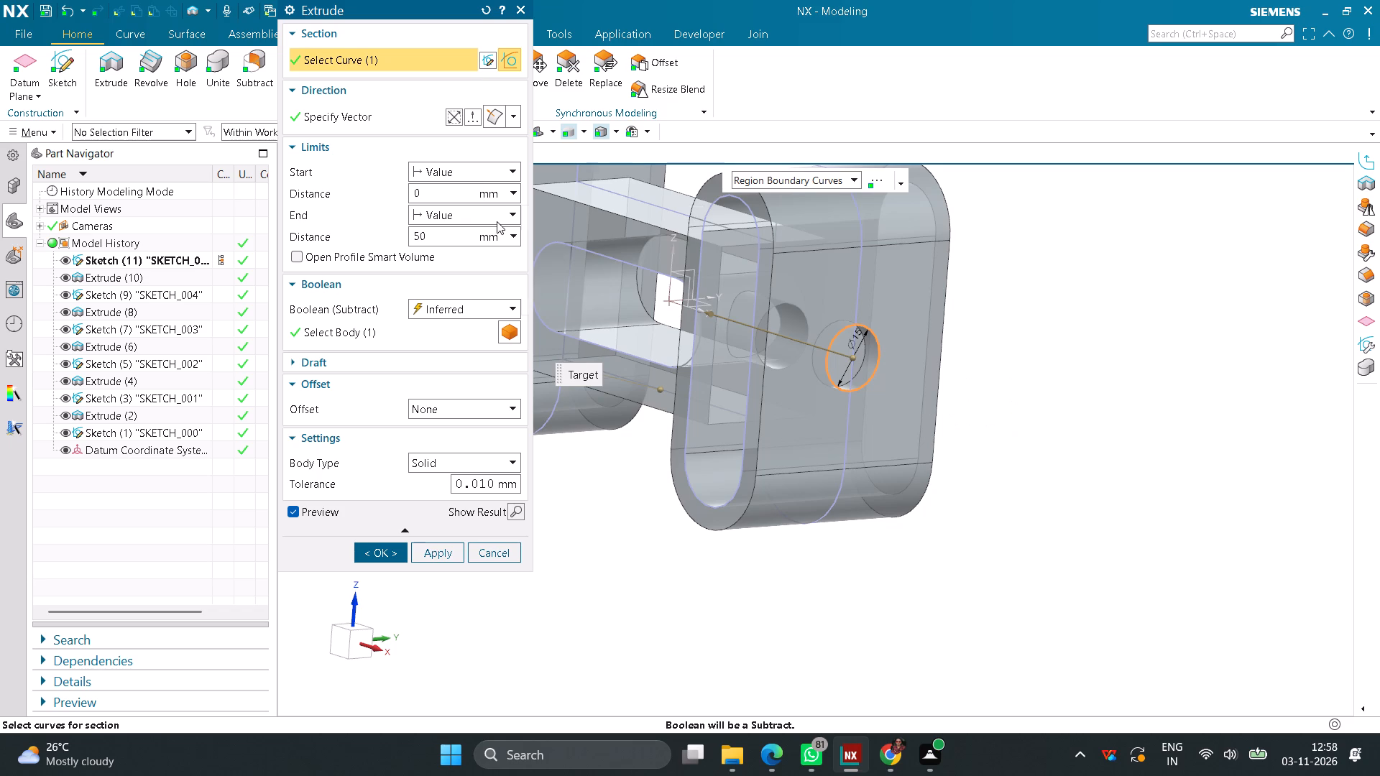
{"action": "left_click", "coordinate": [497, 216]}
{"action": "left_click", "coordinate": [463, 345]}
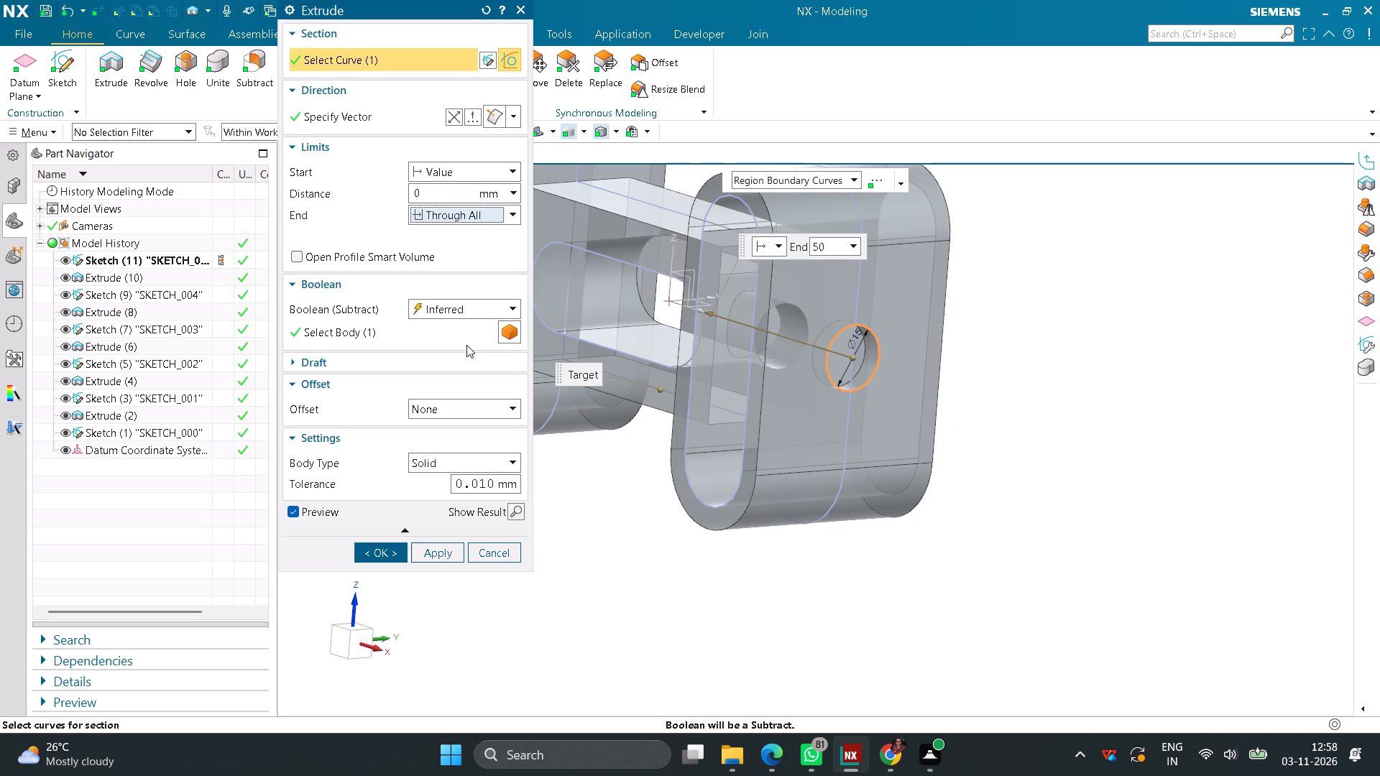
{"action": "scroll", "coordinate": [633, 481], "scroll_direction": "down", "scroll_amount": 4}
{"action": "middle_click_drag", "start_coordinate": [657, 576], "coordinate": [709, 579]}
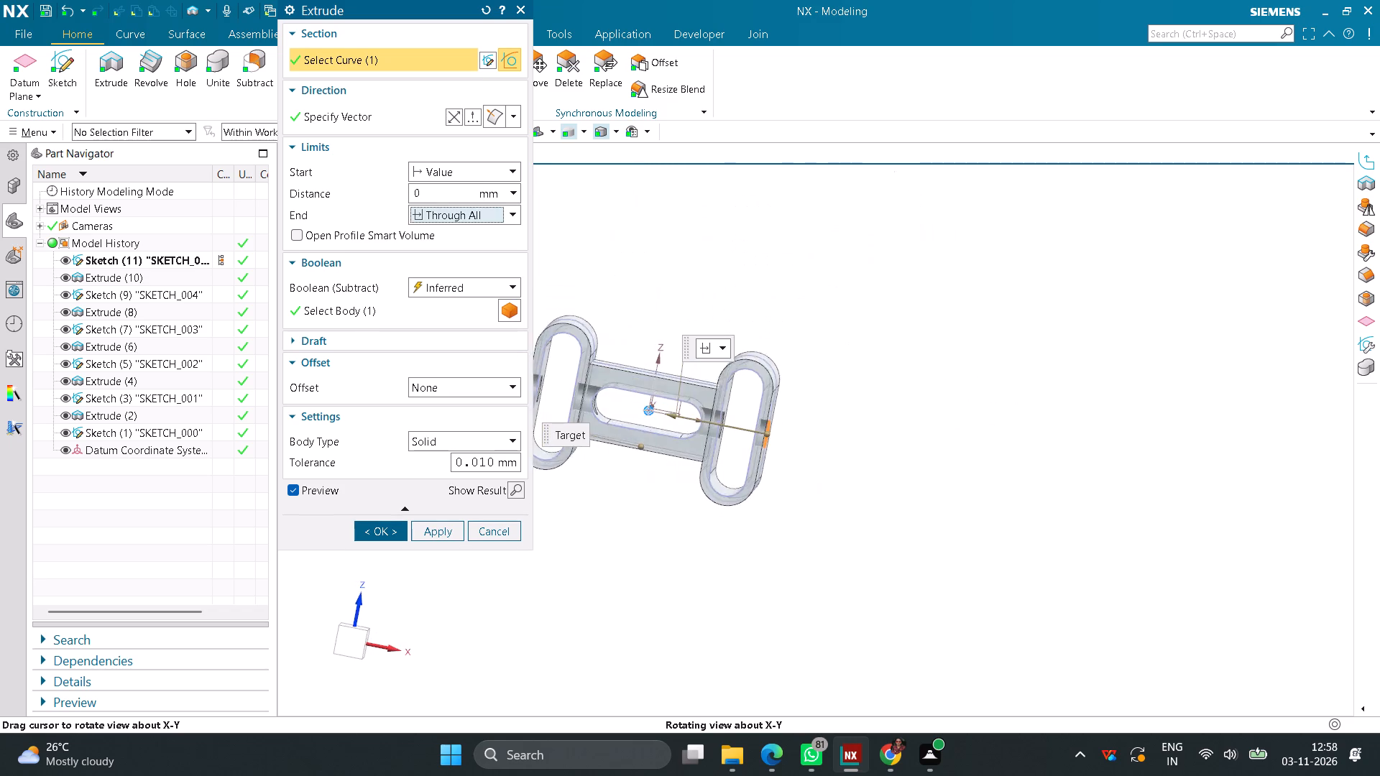
{"action": "middle_click_drag", "start_coordinate": [709, 579], "coordinate": [709, 597]}
{"action": "left_click", "coordinate": [383, 535]}
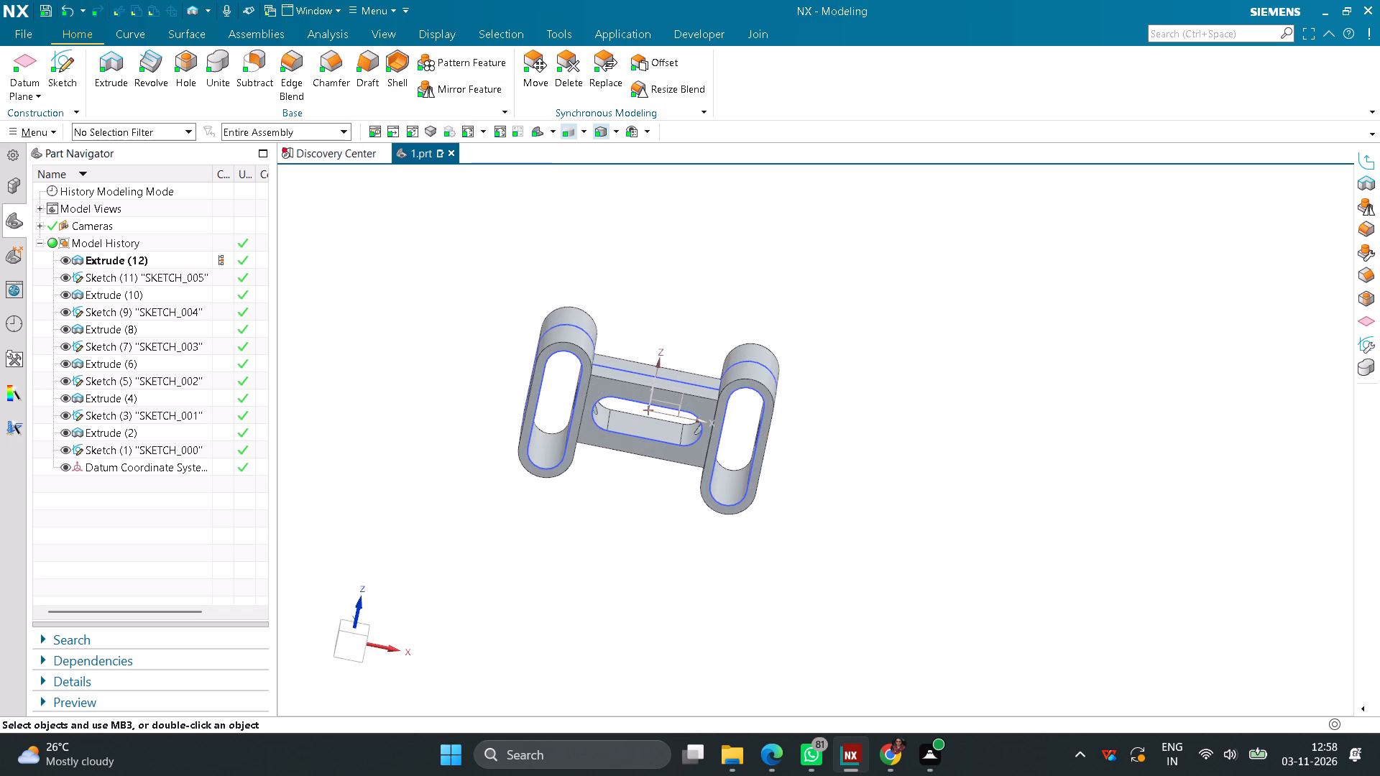
{"action": "scroll", "coordinate": [574, 521], "scroll_direction": "down", "scroll_amount": 1}
{"action": "middle_click_drag", "start_coordinate": [525, 519], "coordinate": [559, 530]}
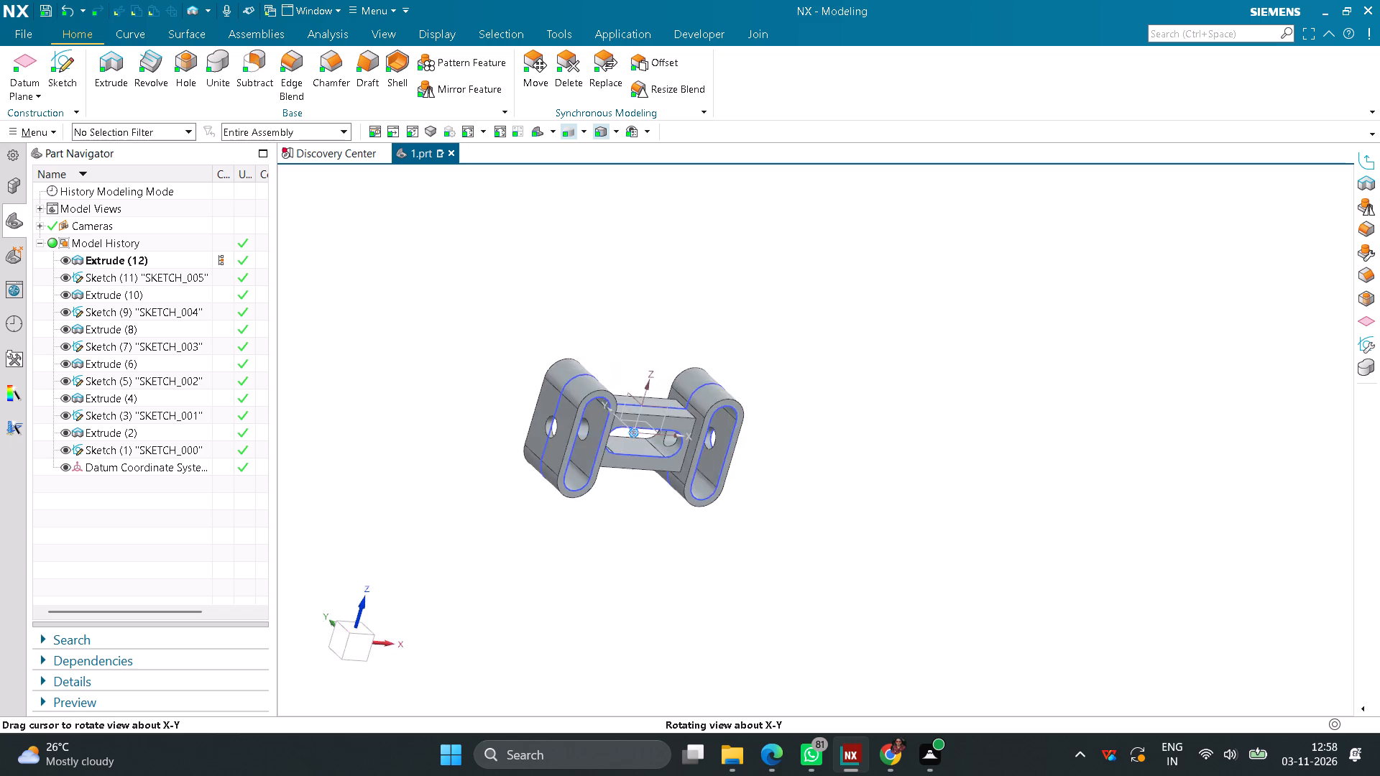
{"action": "middle_click_drag", "start_coordinate": [559, 530], "coordinate": [525, 513]}
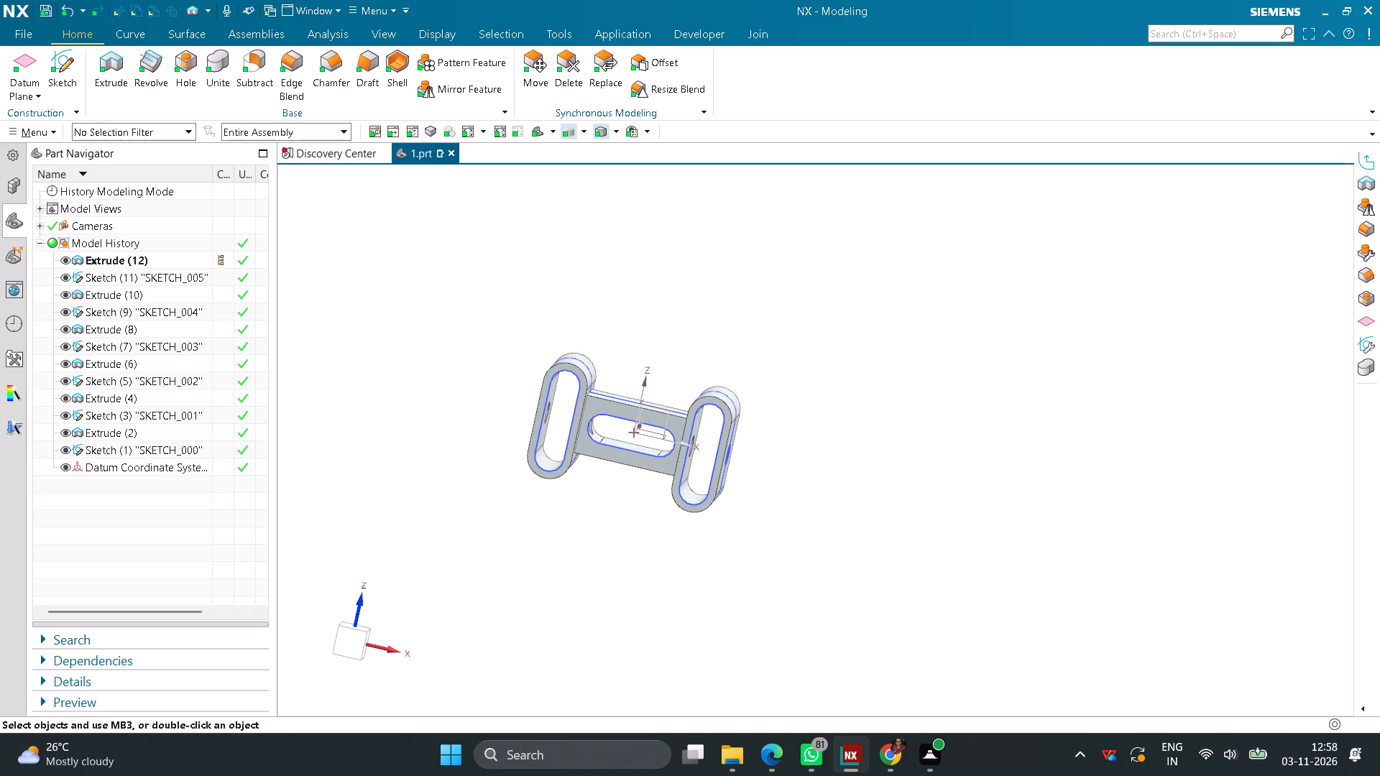
Save the part file.
{"action": "left_click", "coordinate": [25, 34]}
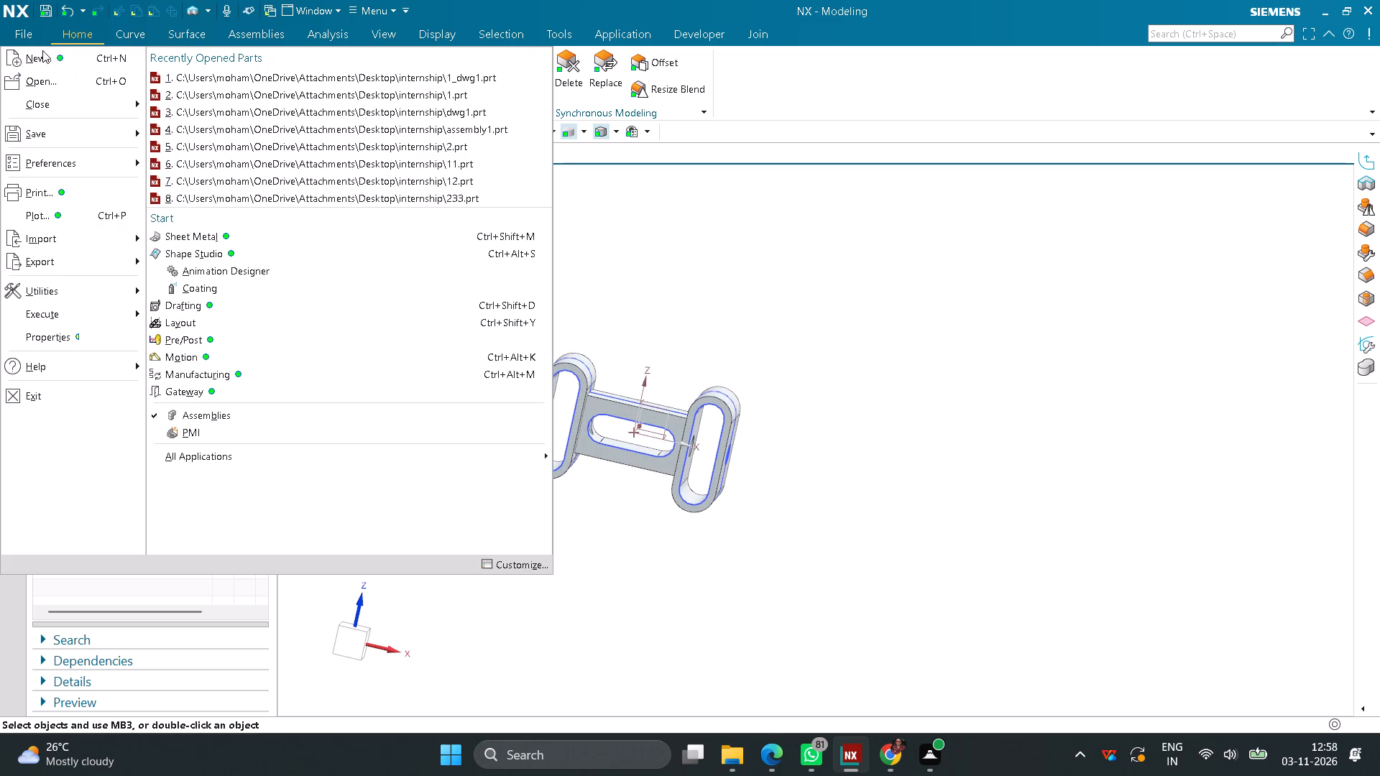
{"action": "left_click", "coordinate": [91, 143]}
{"action": "left_click", "coordinate": [231, 65]}
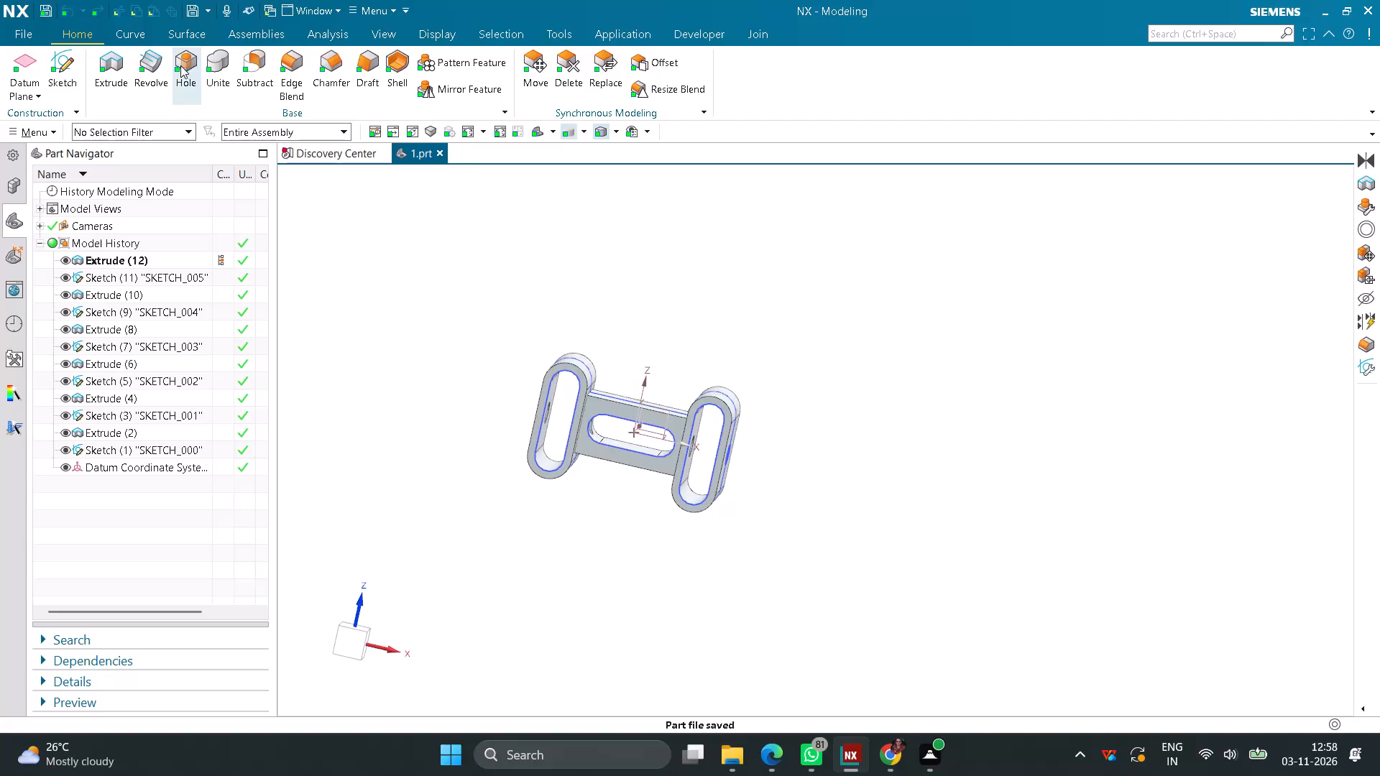
Save a copy of the part as an IGES file named 1 in the internship folder on the Desktop.
{"action": "left_click", "coordinate": [29, 31]}
{"action": "left_click", "coordinate": [54, 133]}
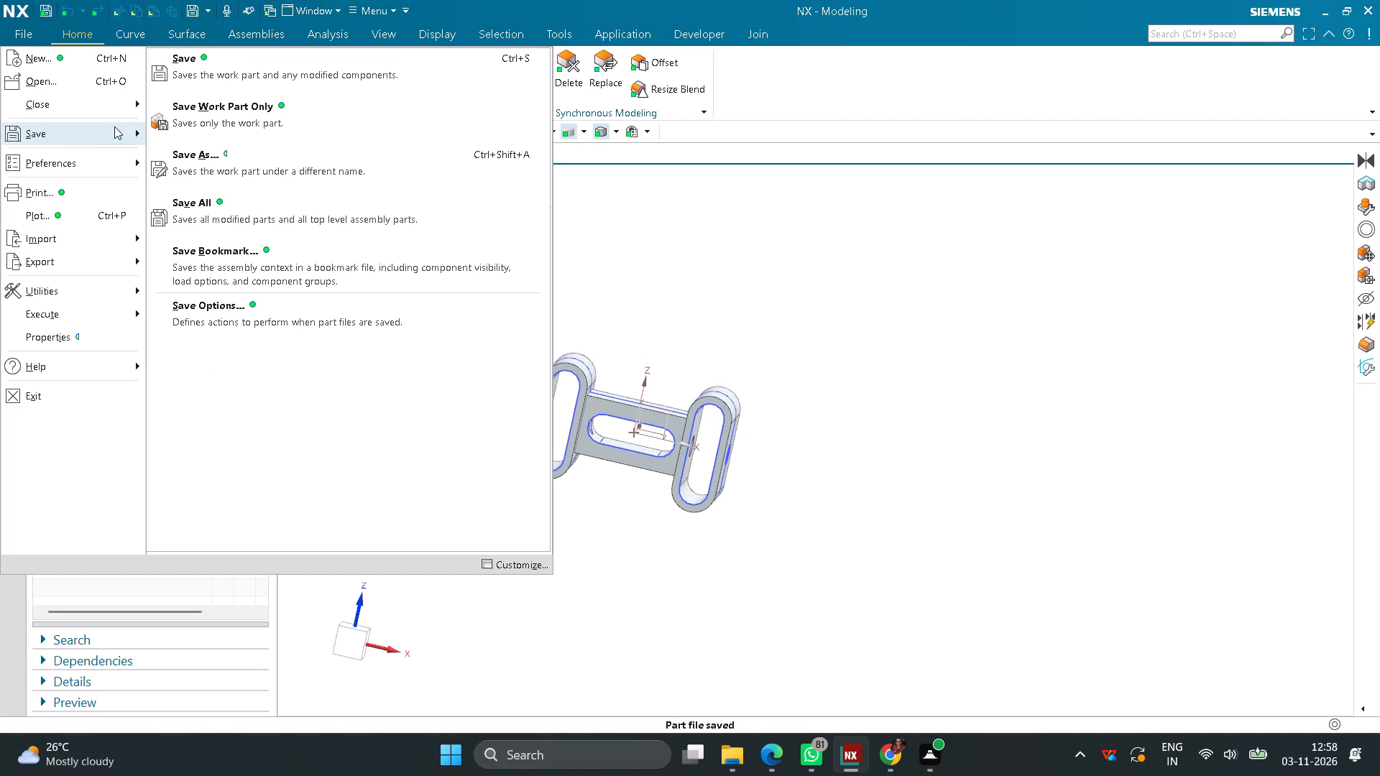
{"action": "left_click", "coordinate": [221, 172]}
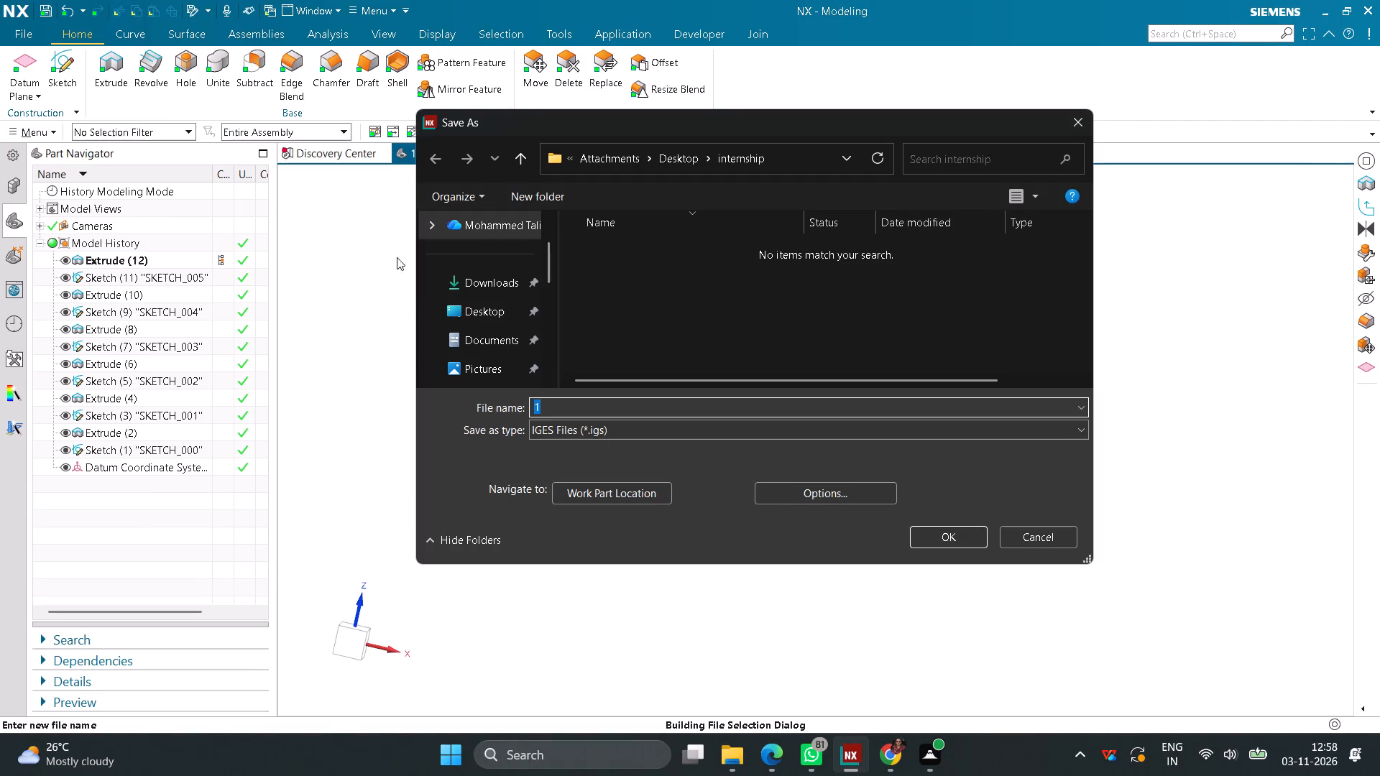
{"action": "left_click", "coordinate": [482, 308]}
{"action": "left_click", "coordinate": [934, 260]}
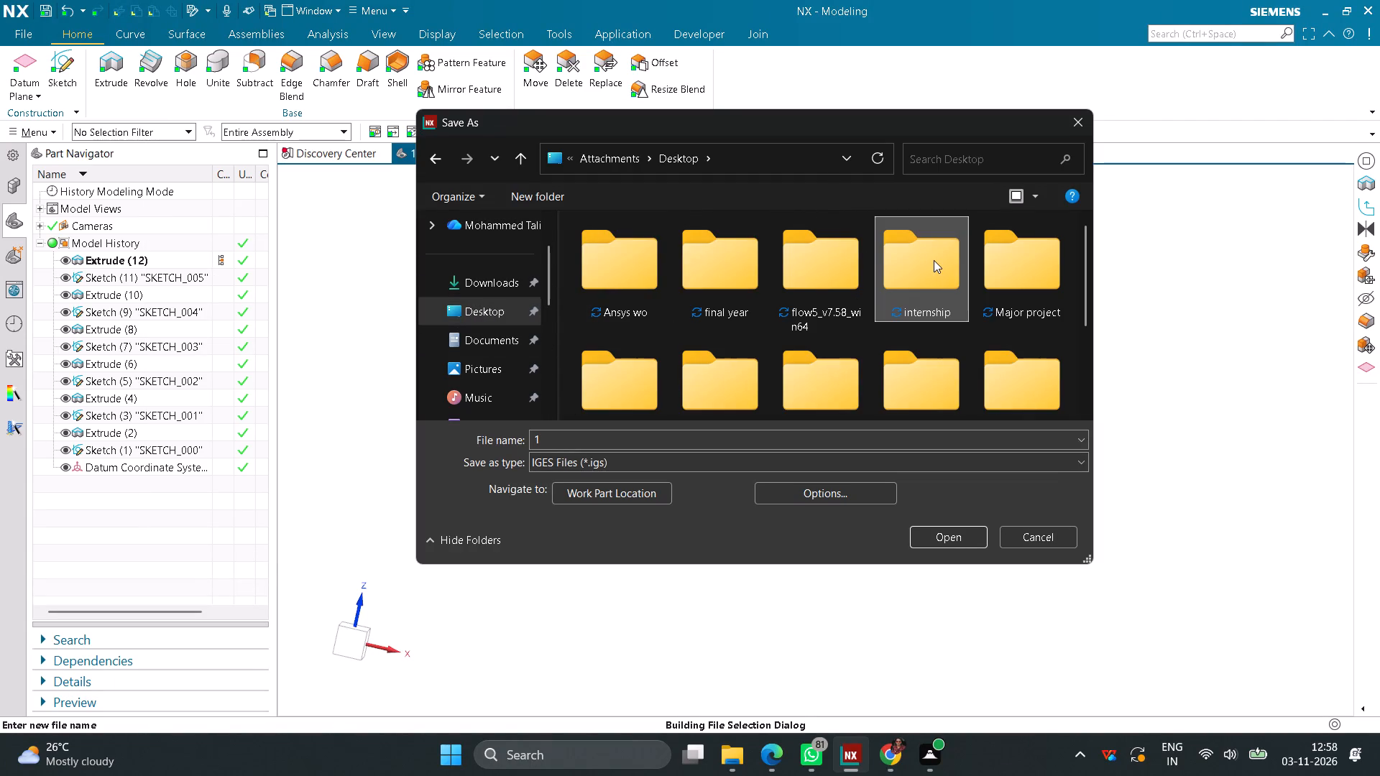
{"action": "double_click", "coordinate": [934, 260]}
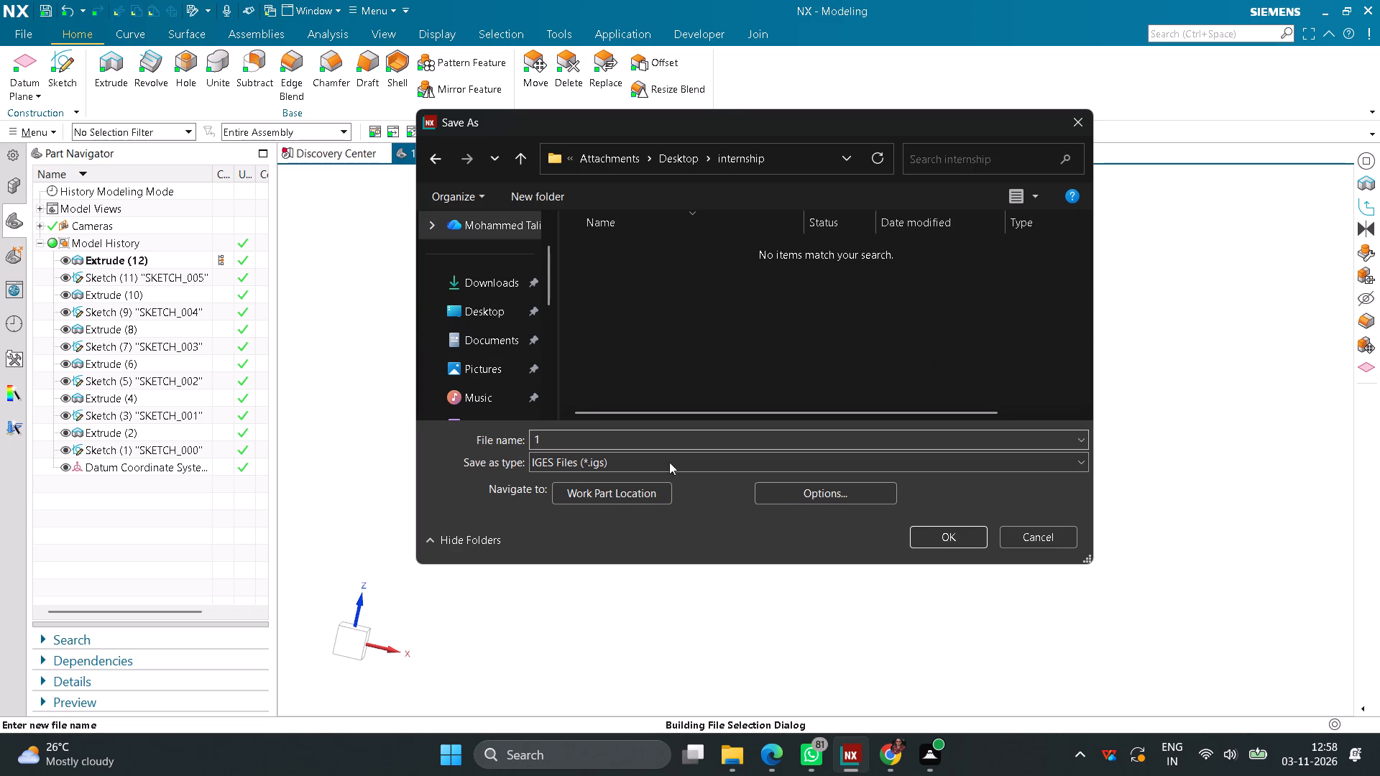
{"action": "left_click", "coordinate": [922, 539]}
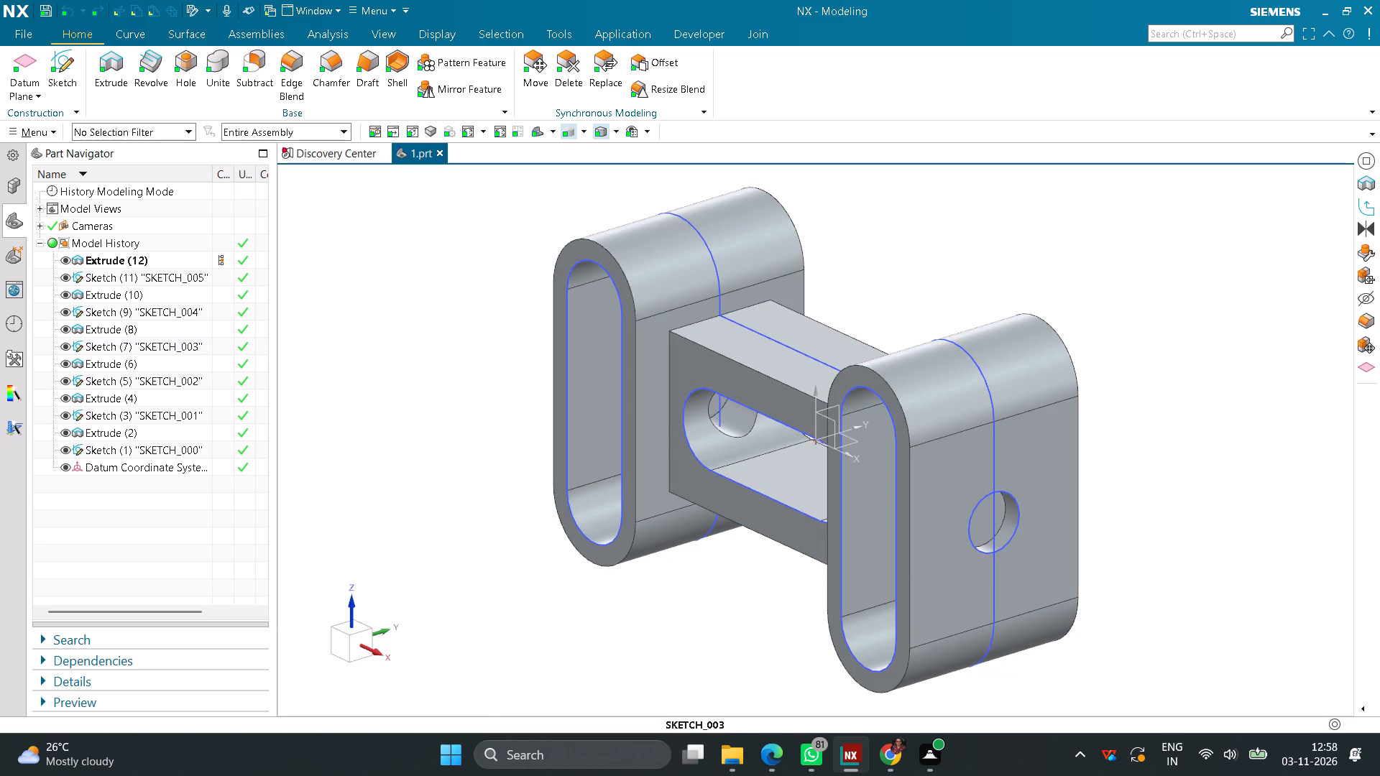
Create the A3-size drawing 1_dwg1.prt in millimetres, referencing part 1.
{"action": "left_click", "coordinate": [33, 33]}
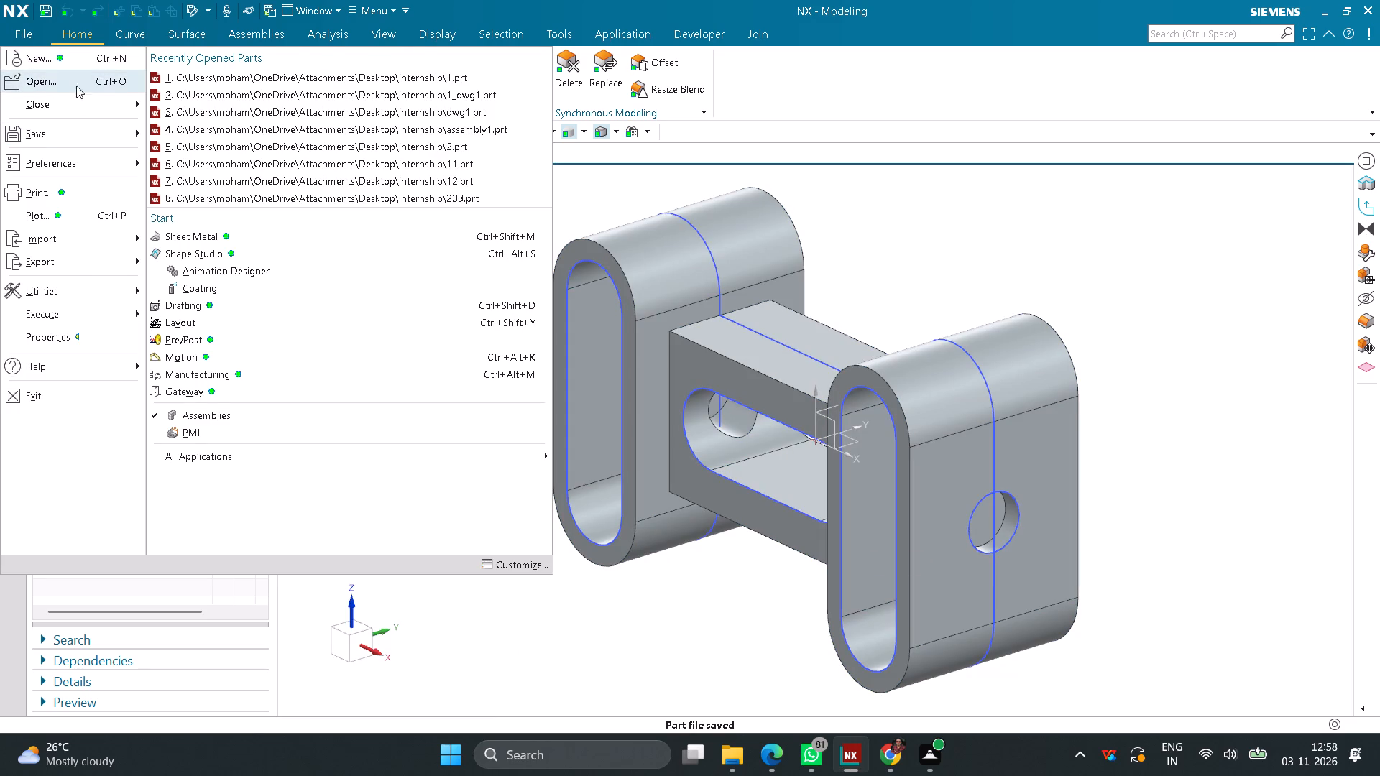
{"action": "left_click", "coordinate": [55, 64]}
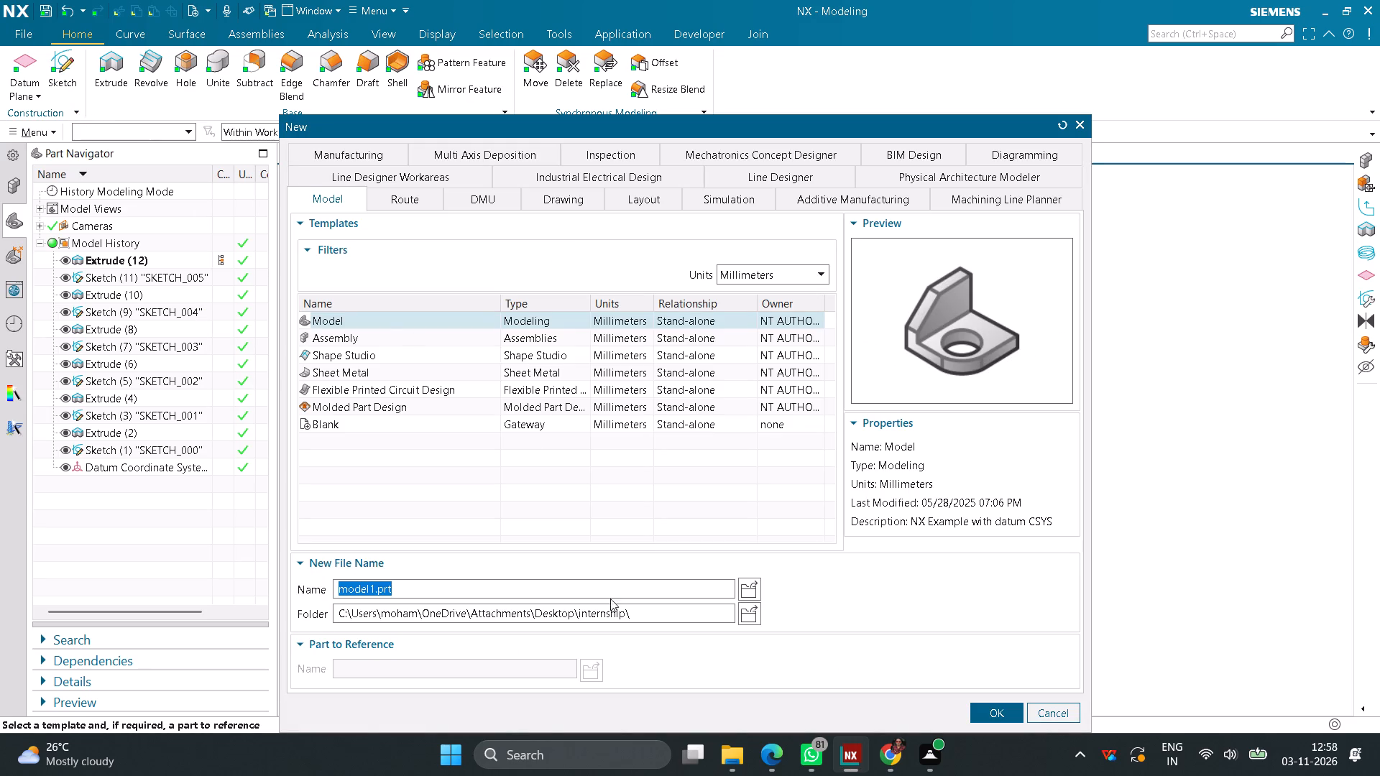
{"action": "left_click", "coordinate": [571, 198]}
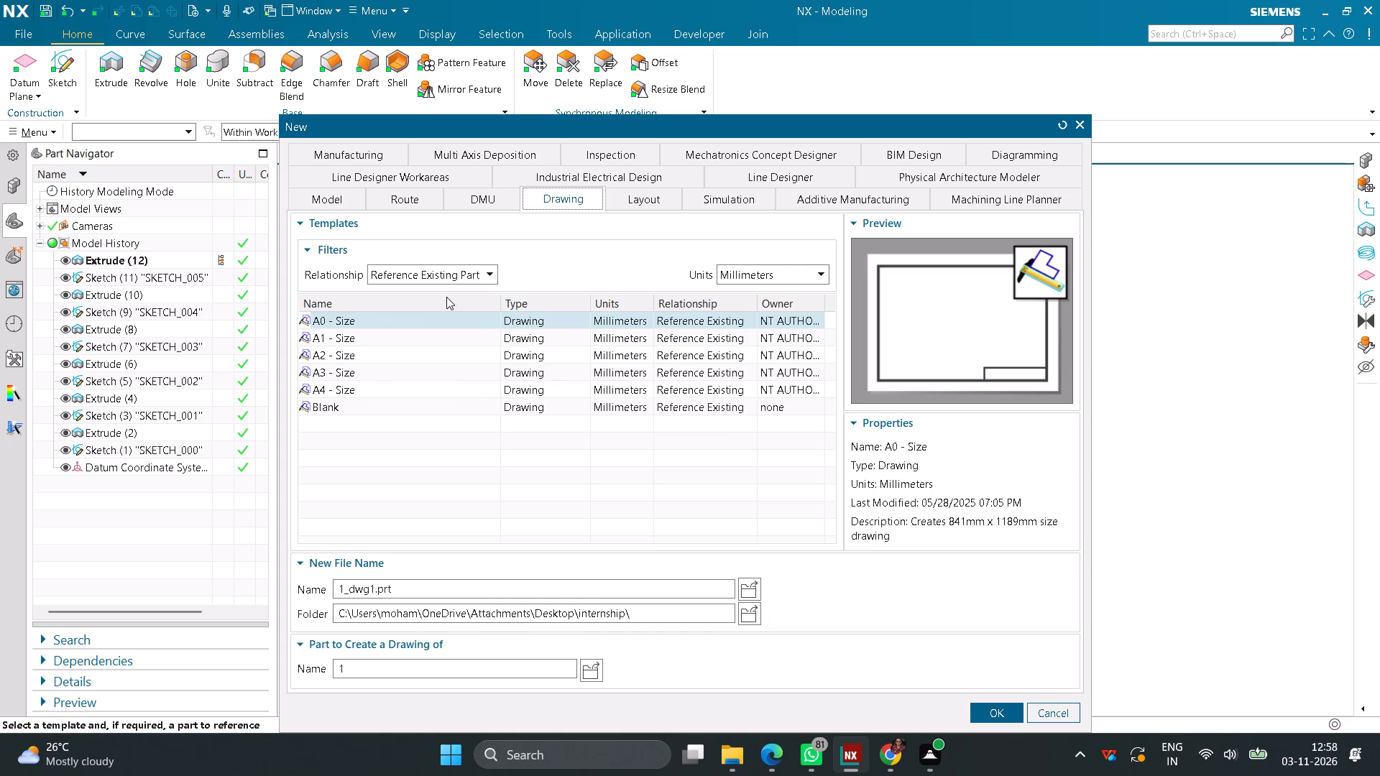
{"action": "left_click", "coordinate": [338, 373]}
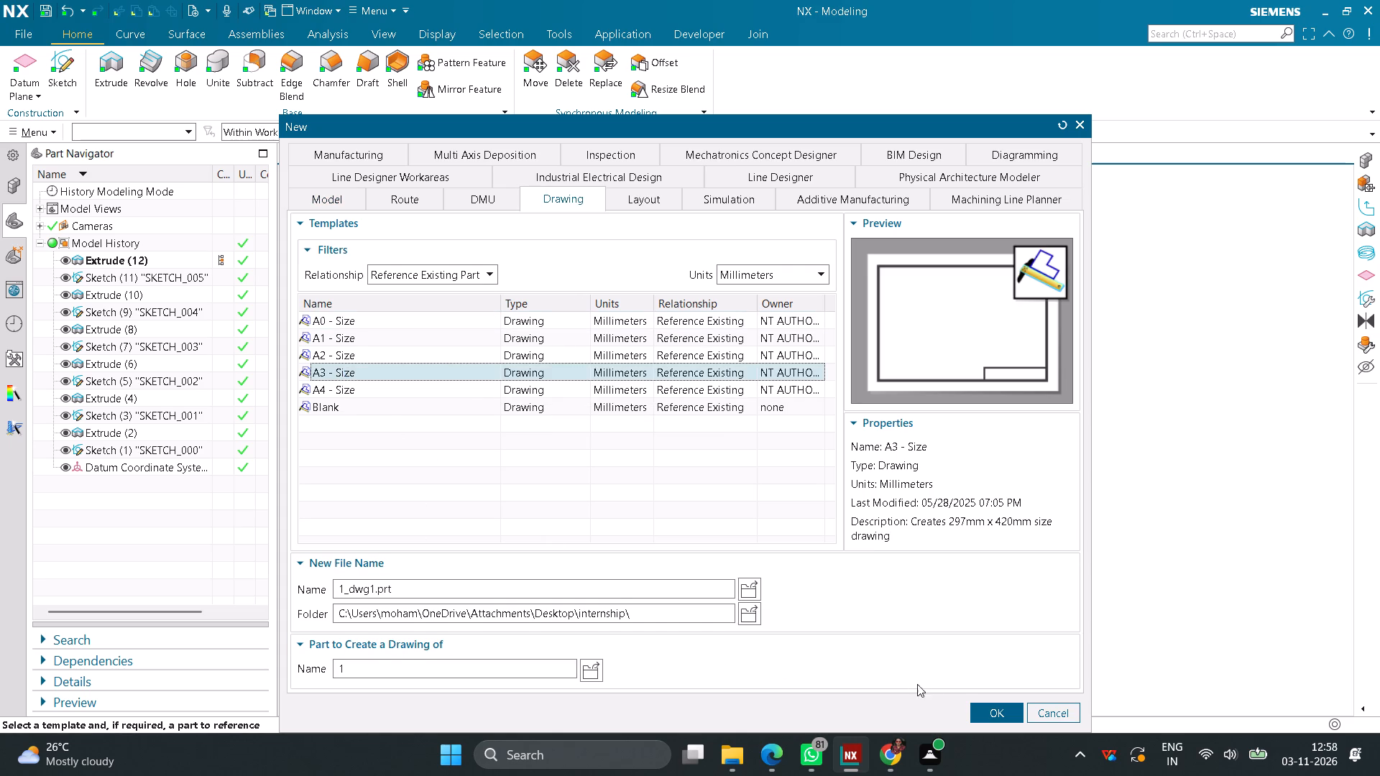
{"action": "left_click", "coordinate": [1000, 717]}
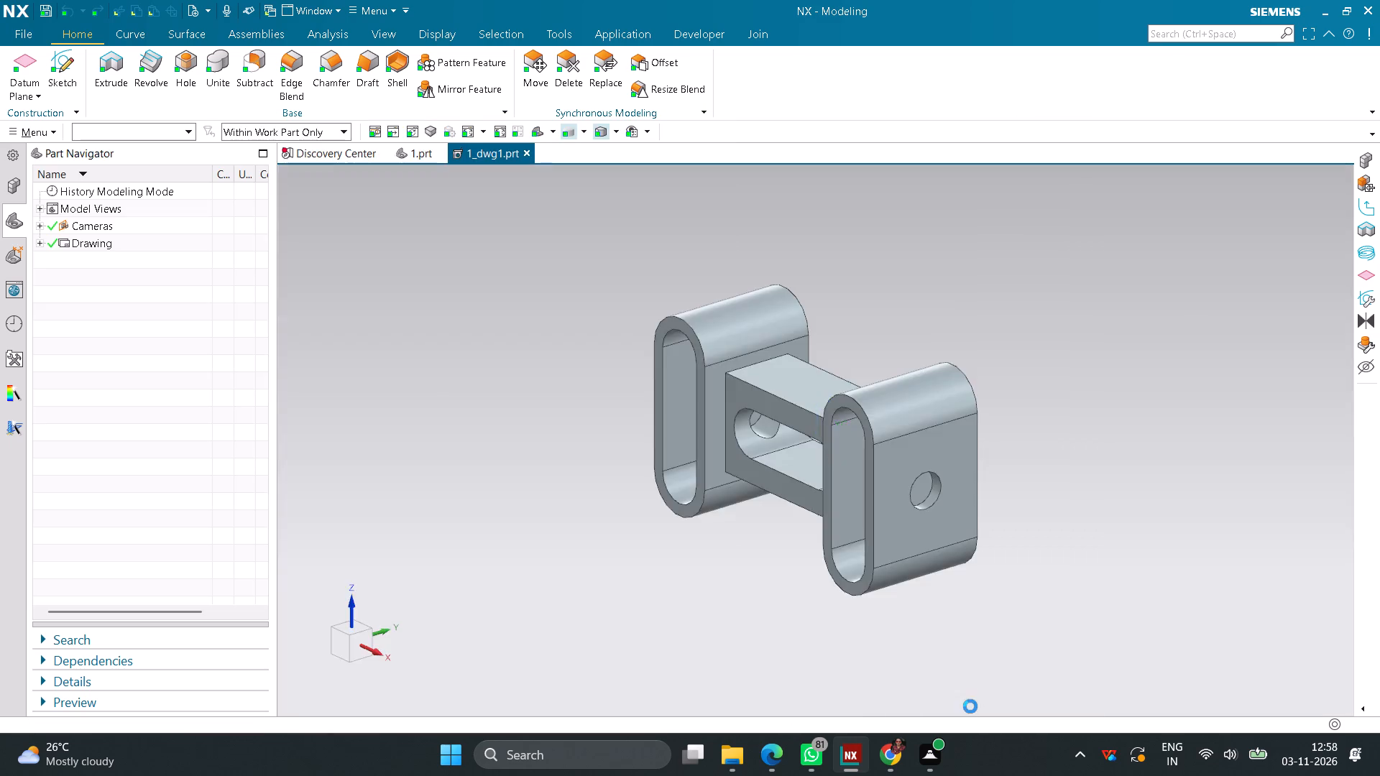
{"action": "left_click", "coordinate": [592, 274]}
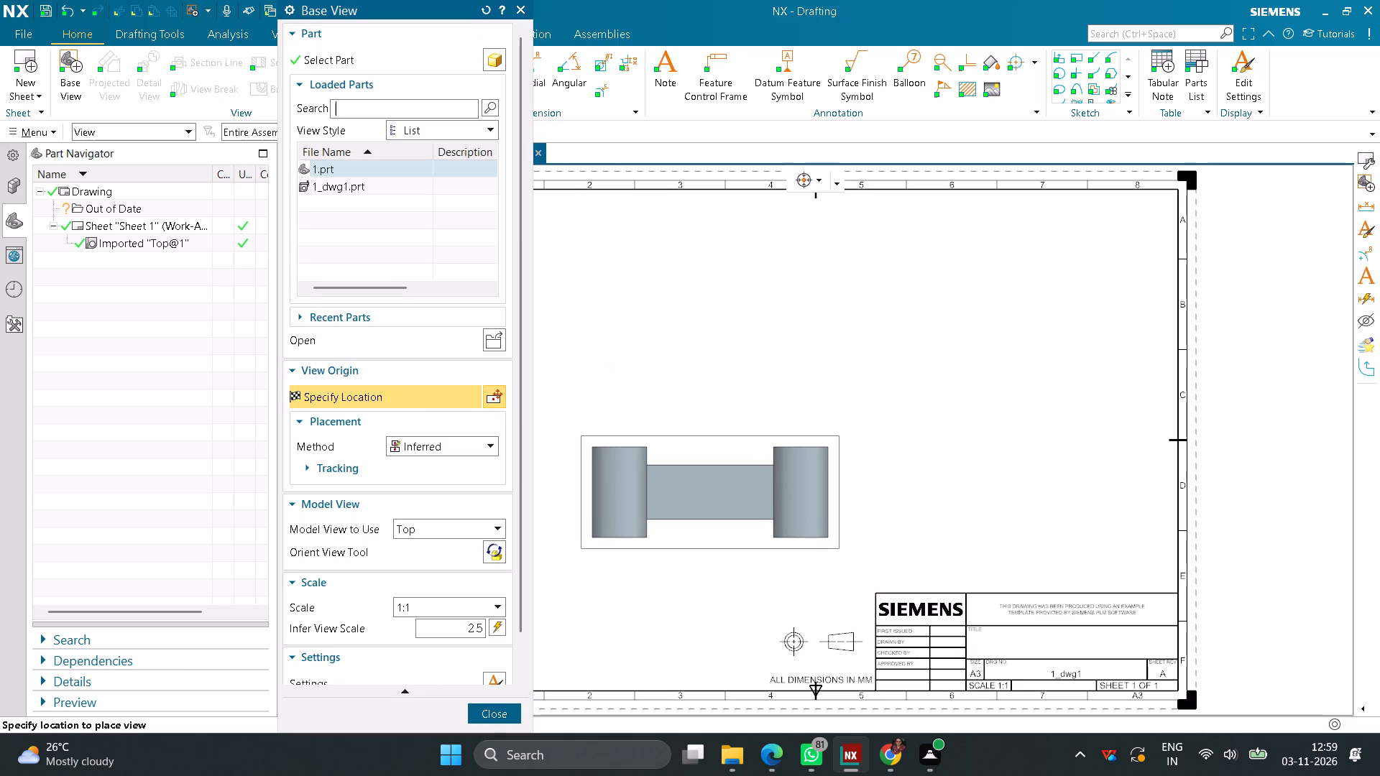
Place the Front model view as the base view at 1:1 scale in the lower part of the sheet.
{"action": "left_click", "coordinate": [494, 523]}
{"action": "left_click", "coordinate": [448, 558]}
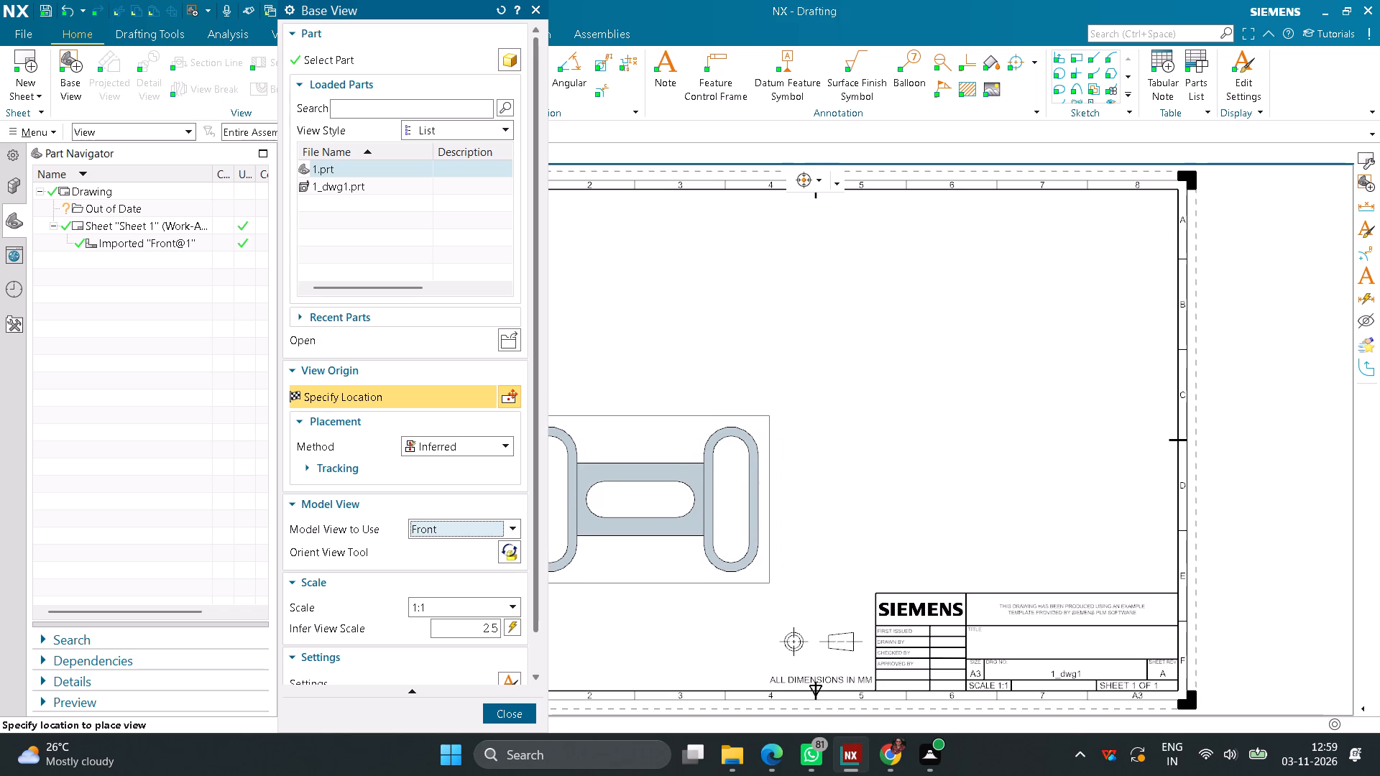
{"action": "left_click", "coordinate": [611, 497]}
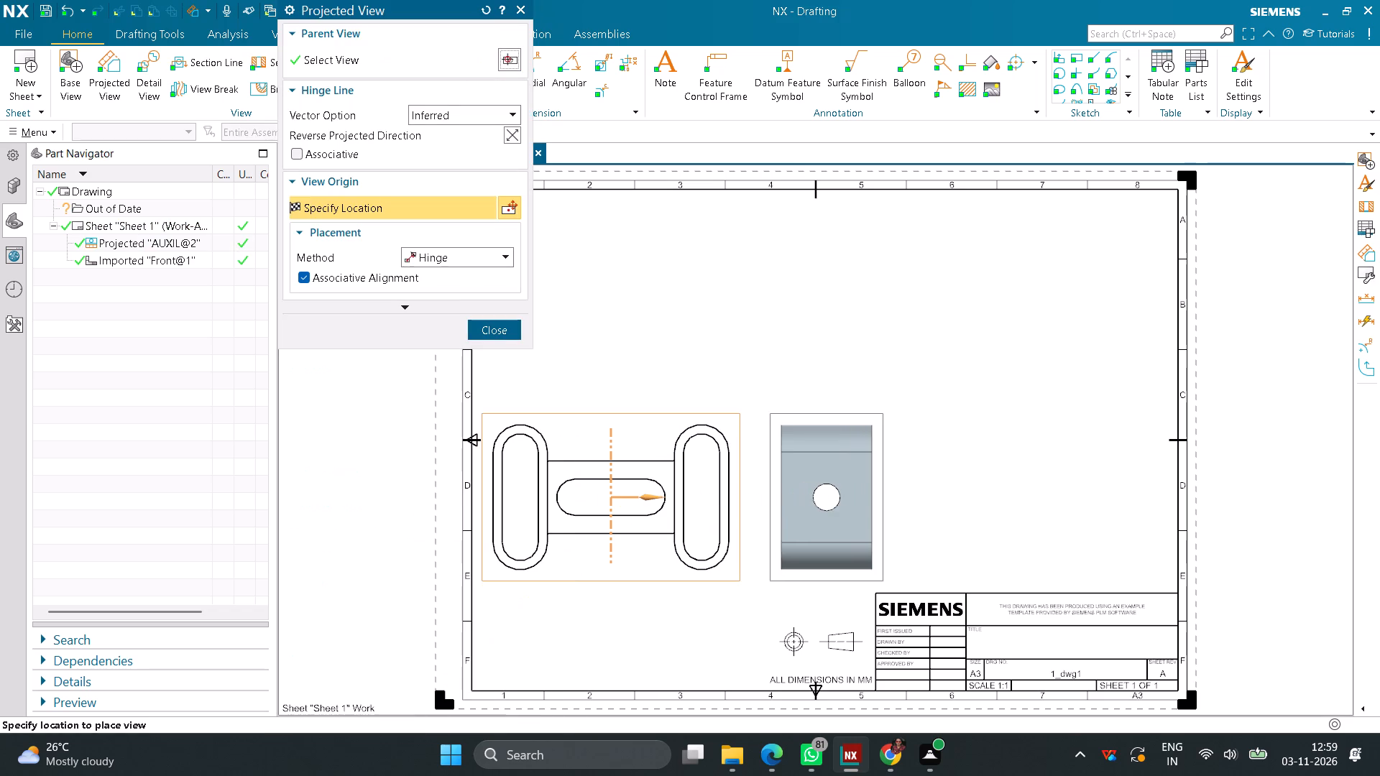
Place a projected side view level with the front view, on the side next to it above the title block.
{"action": "left_click", "coordinate": [847, 503]}
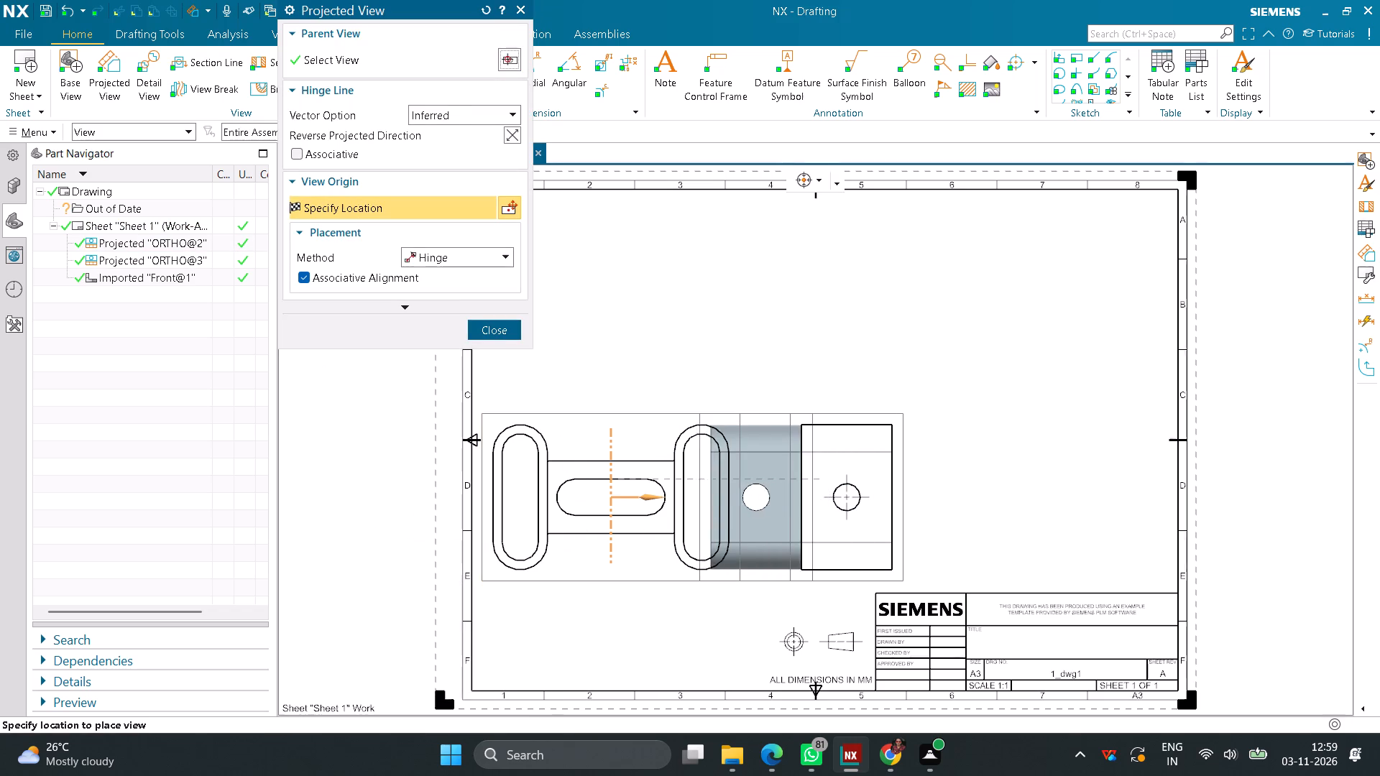
{"action": "left_click", "coordinate": [511, 336]}
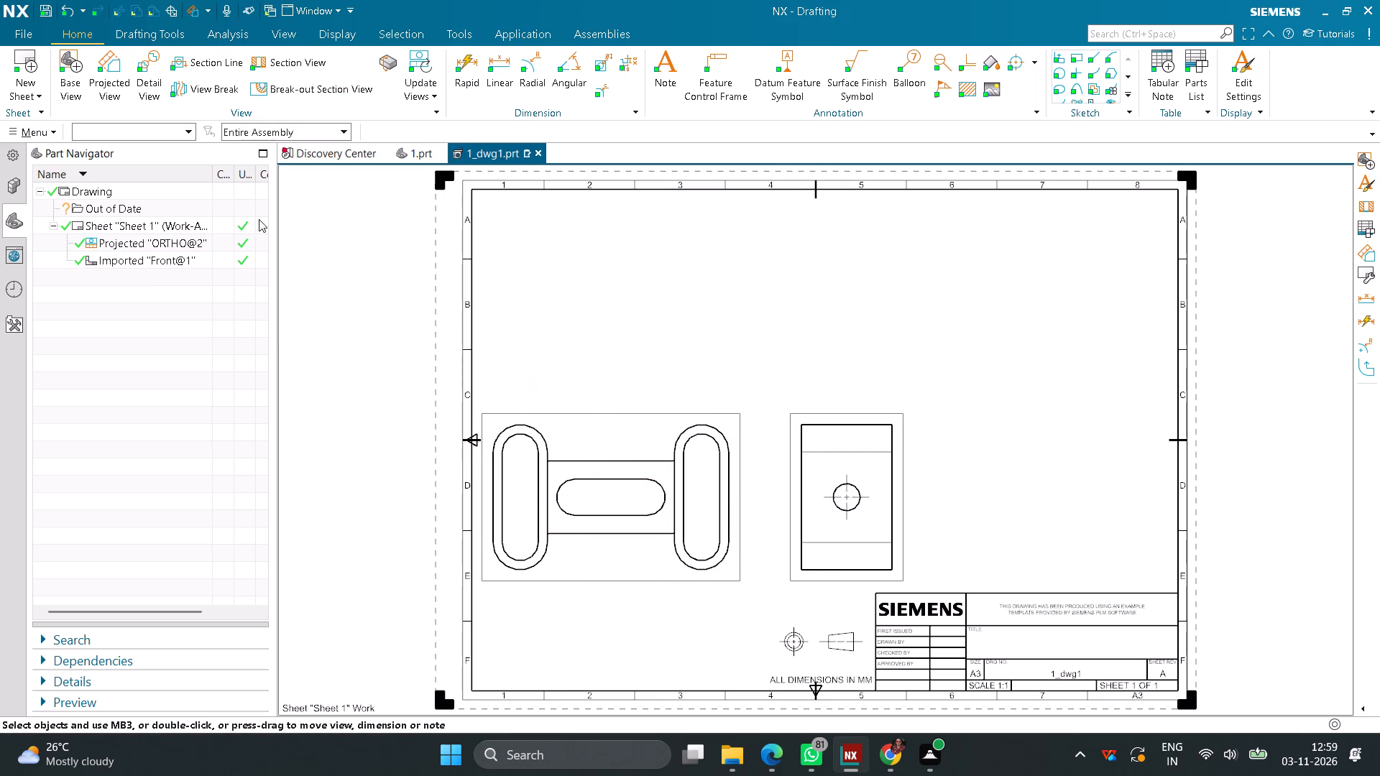
{"action": "left_click", "coordinate": [296, 60]}
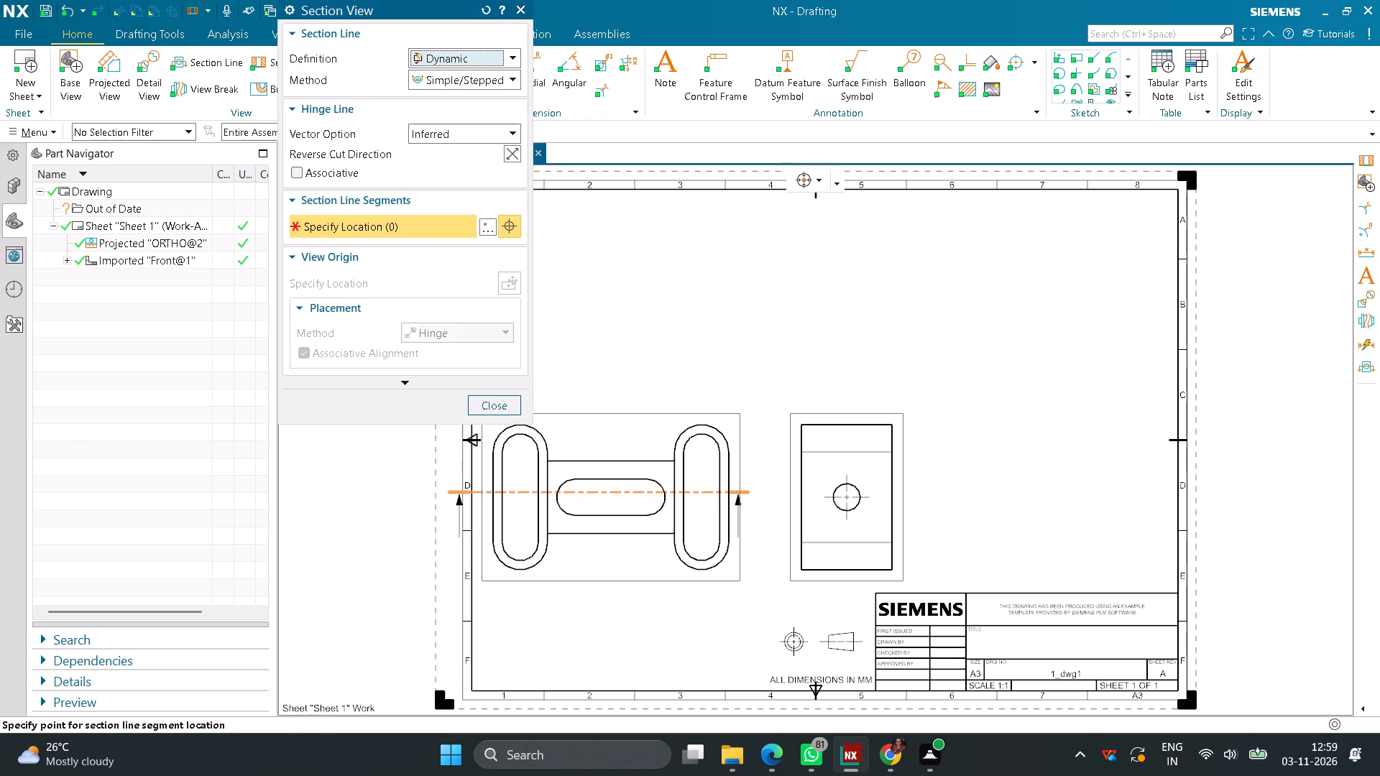
{"action": "left_click", "coordinate": [513, 410]}
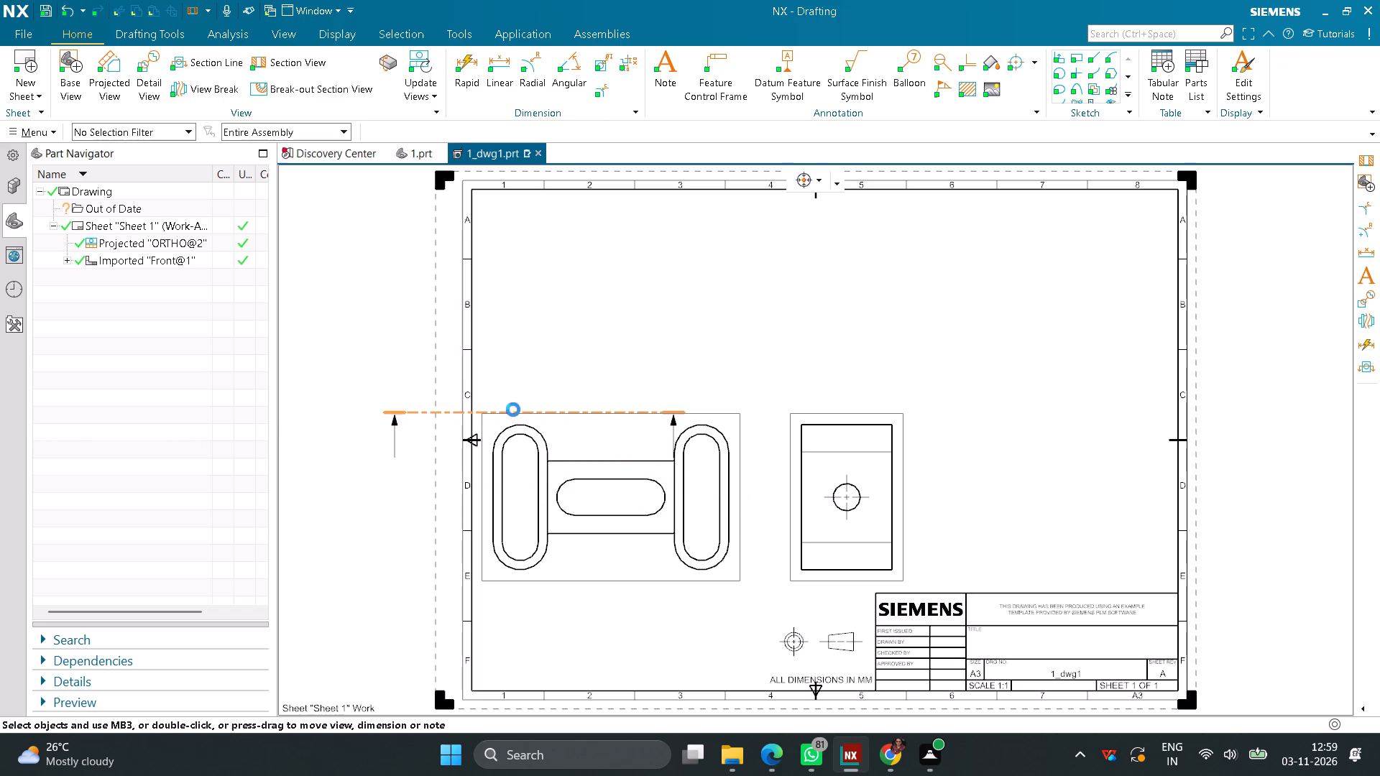
Change the front view's hidden line font from Invisible to a dashed line.
{"action": "right_click", "coordinate": [663, 410]}
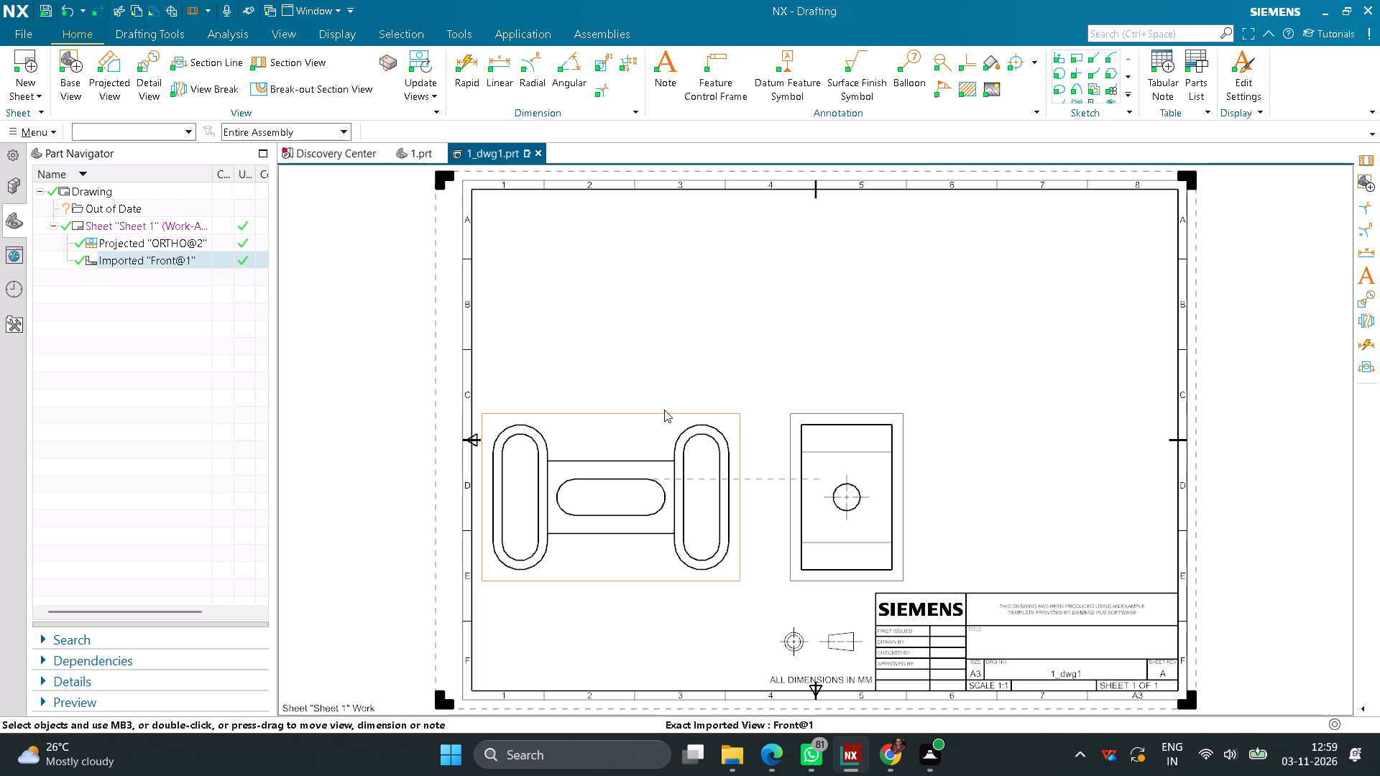
{"action": "left_click", "coordinate": [701, 439]}
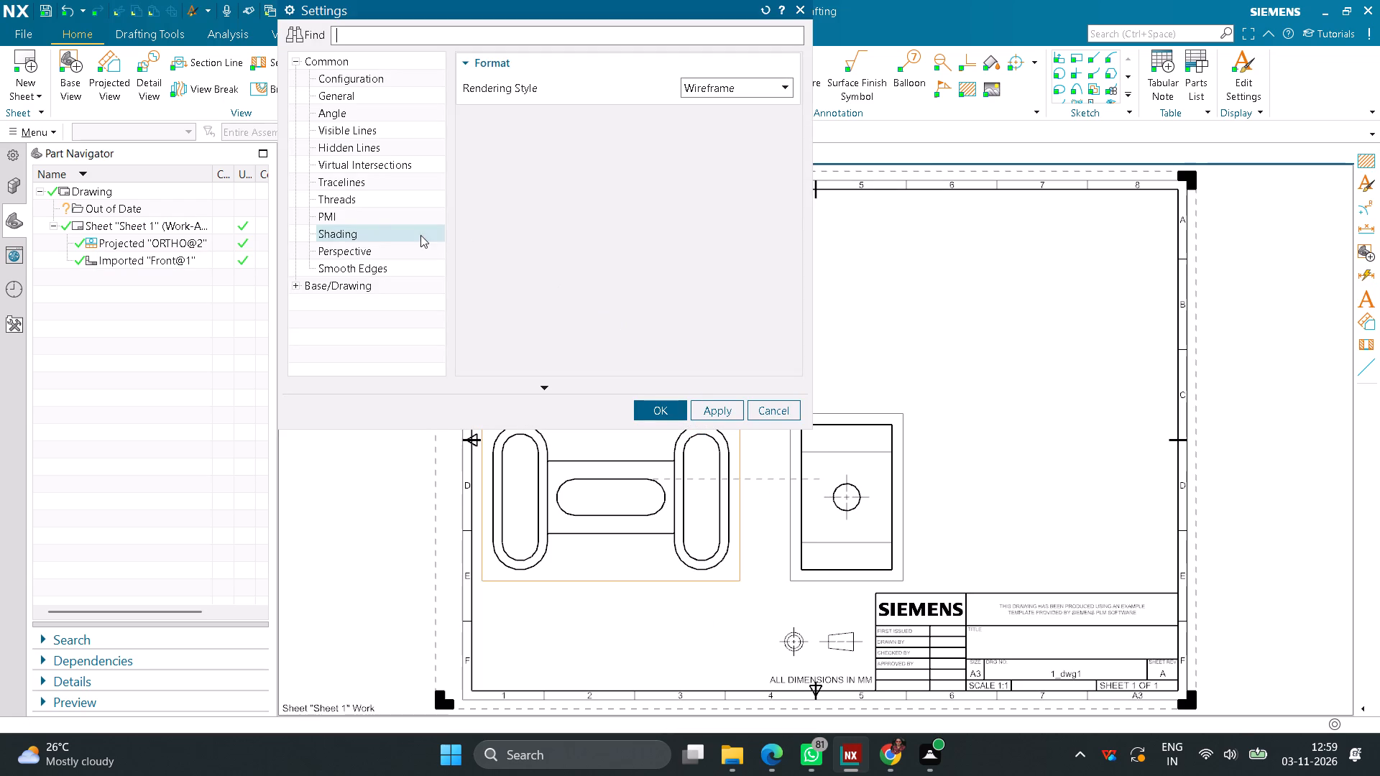
{"action": "left_click", "coordinate": [342, 148]}
{"action": "left_click", "coordinate": [684, 110]}
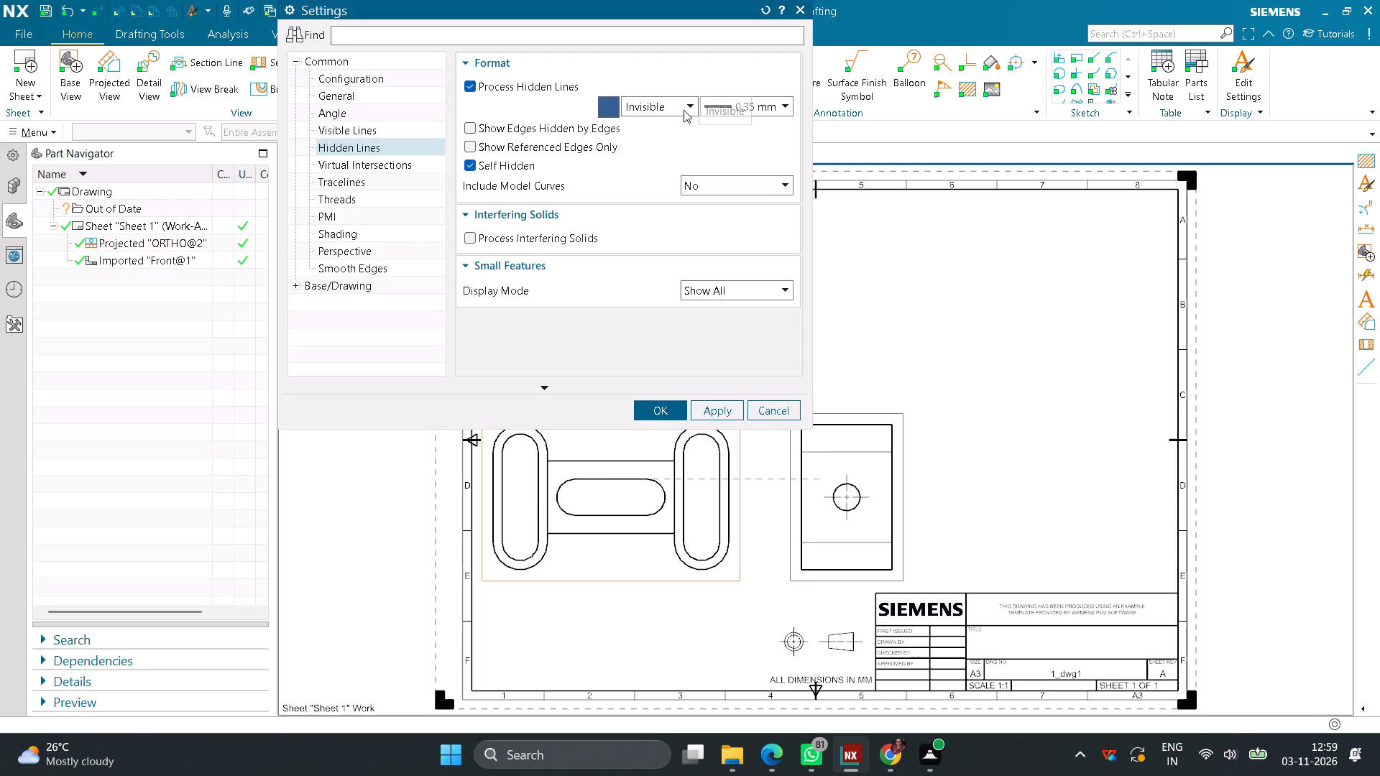
{"action": "left_click", "coordinate": [640, 157]}
{"action": "left_click", "coordinate": [720, 415]}
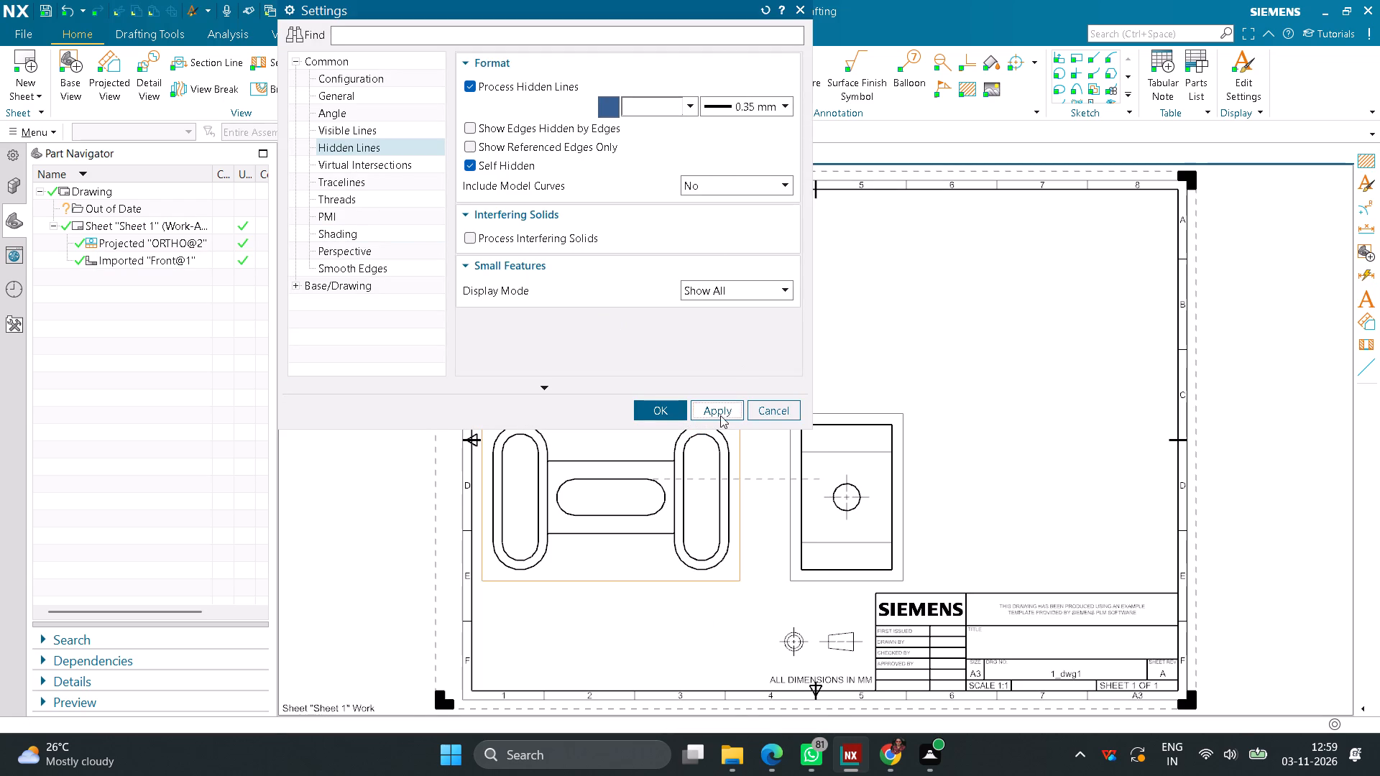
{"action": "left_click", "coordinate": [655, 417]}
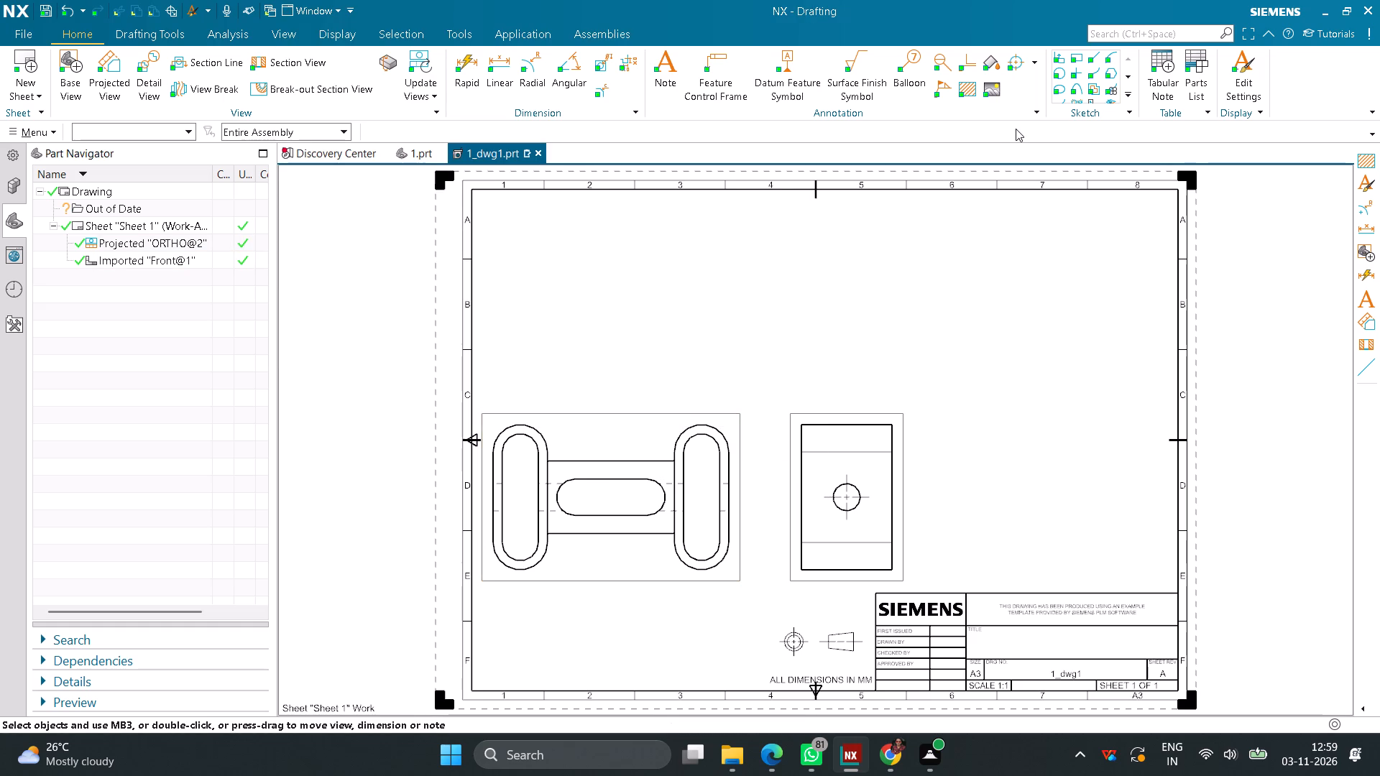
Add a 2D centerline from curves between the upper and lower edges of the front view's central bar.
{"action": "left_click", "coordinate": [1032, 65]}
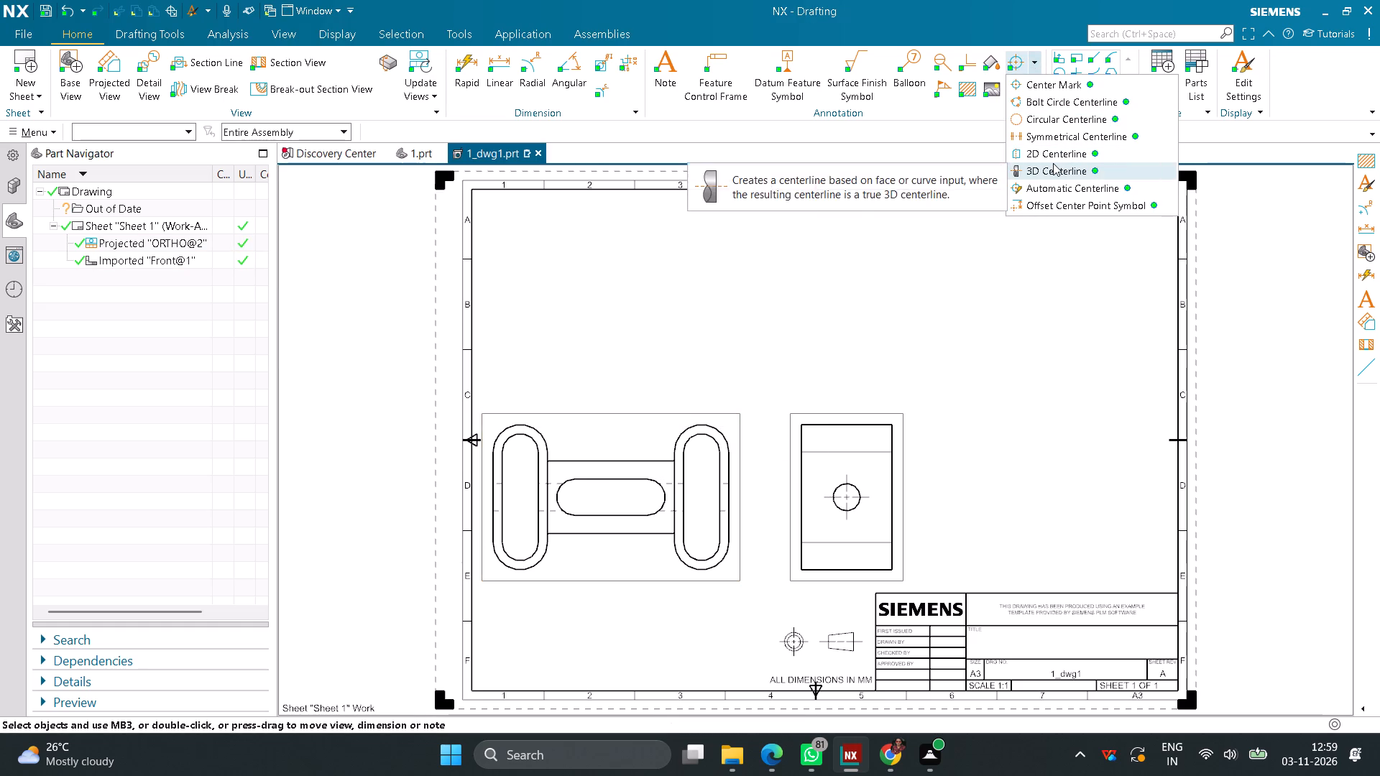
{"action": "left_click", "coordinate": [1053, 163]}
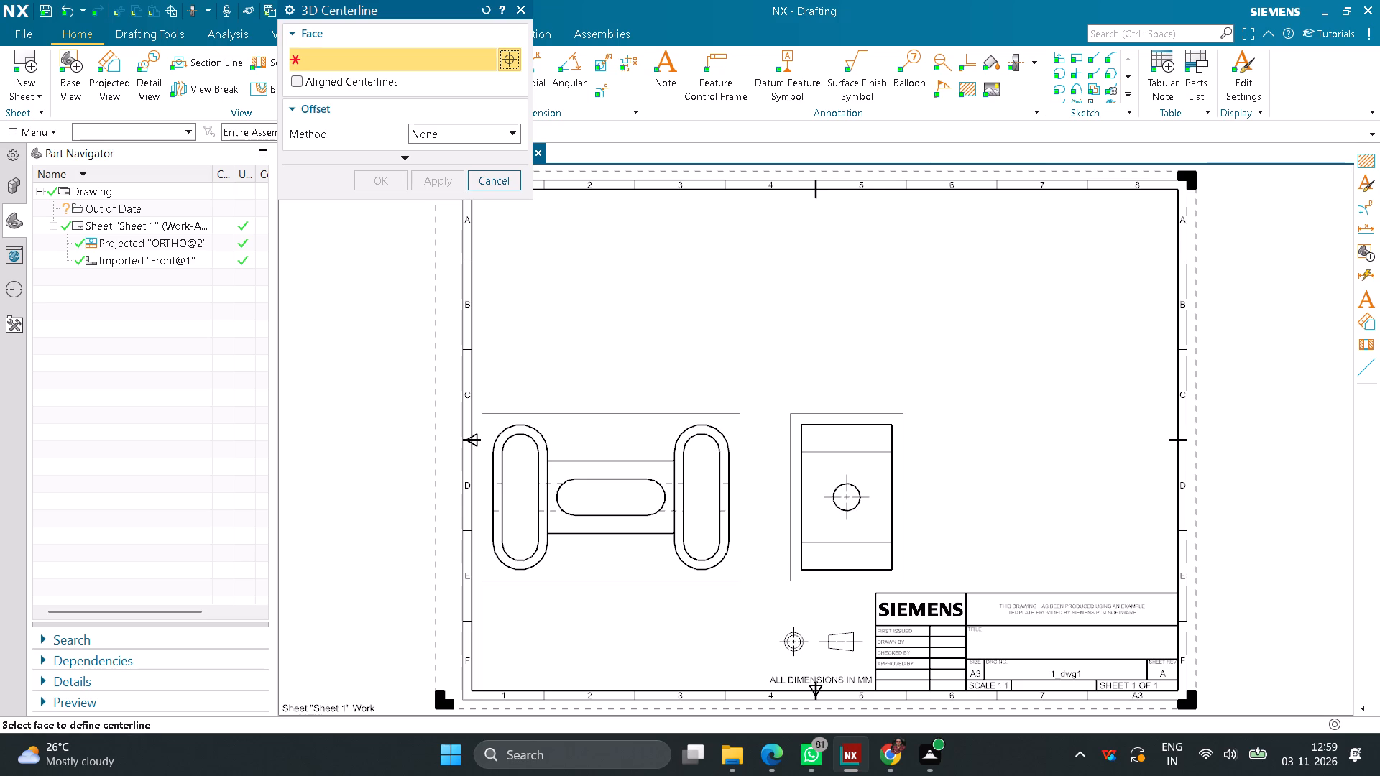
{"action": "left_click", "coordinate": [1037, 72]}
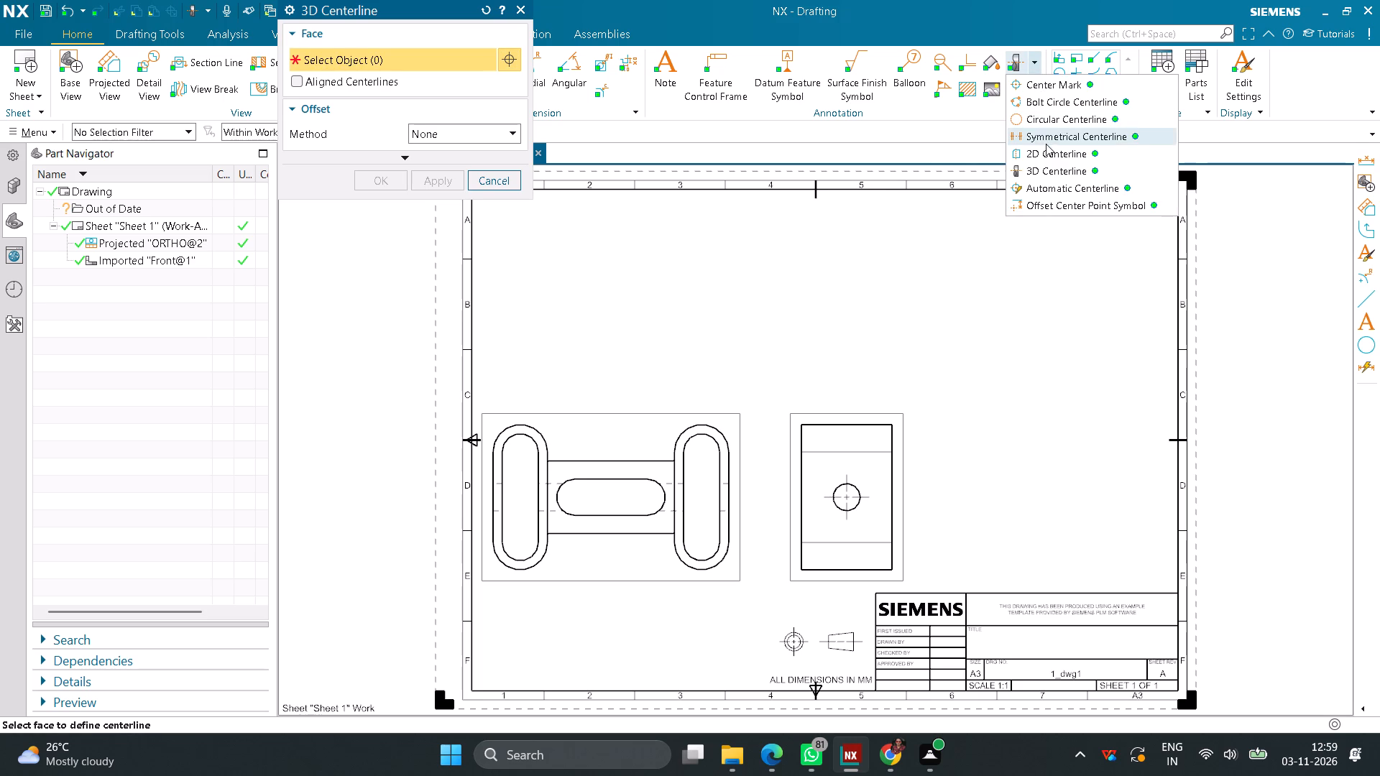
{"action": "left_click", "coordinate": [1042, 156]}
{"action": "left_click", "coordinate": [630, 465]}
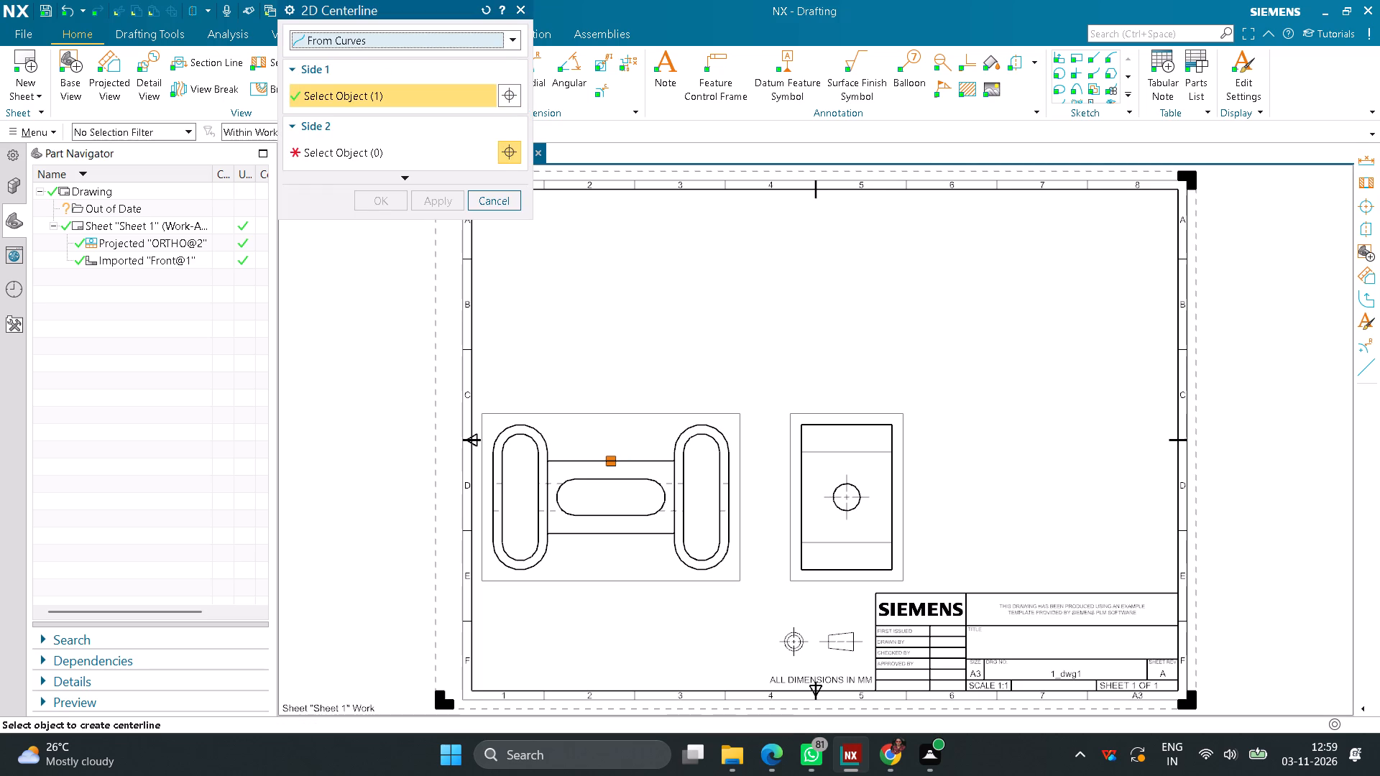
{"action": "left_click", "coordinate": [644, 541]}
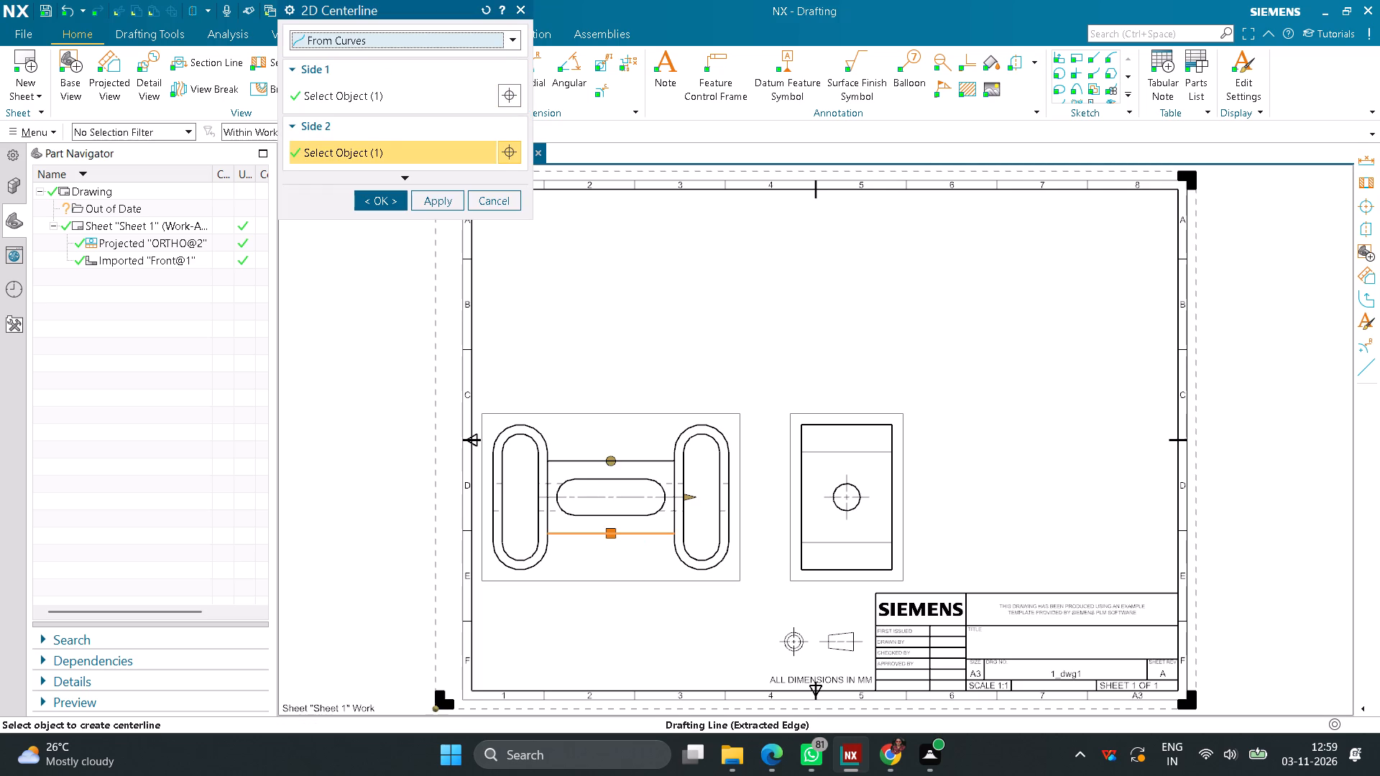
{"action": "left_click", "coordinate": [373, 204]}
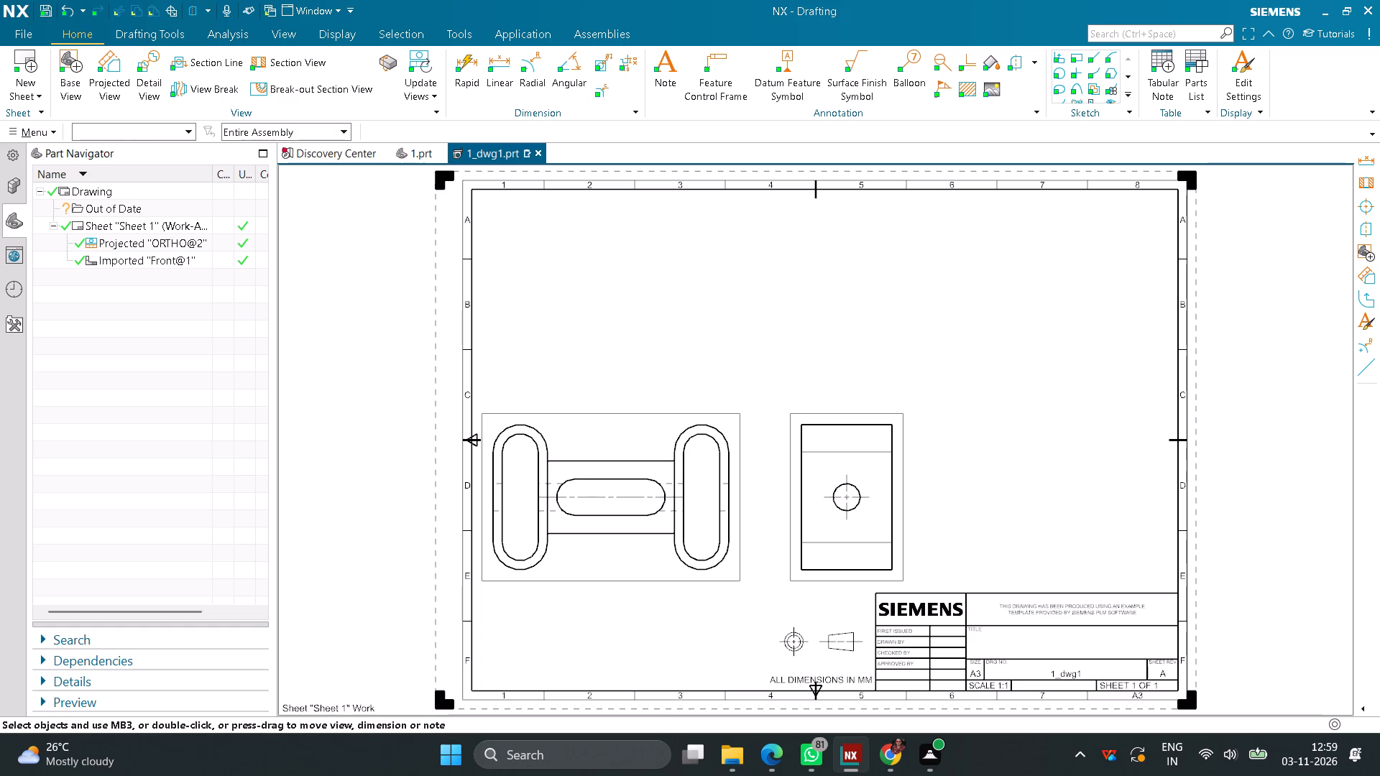
Add a 2D centerline midway between the inner edges of the two end loops in the front view.
{"action": "left_click", "coordinate": [1015, 66]}
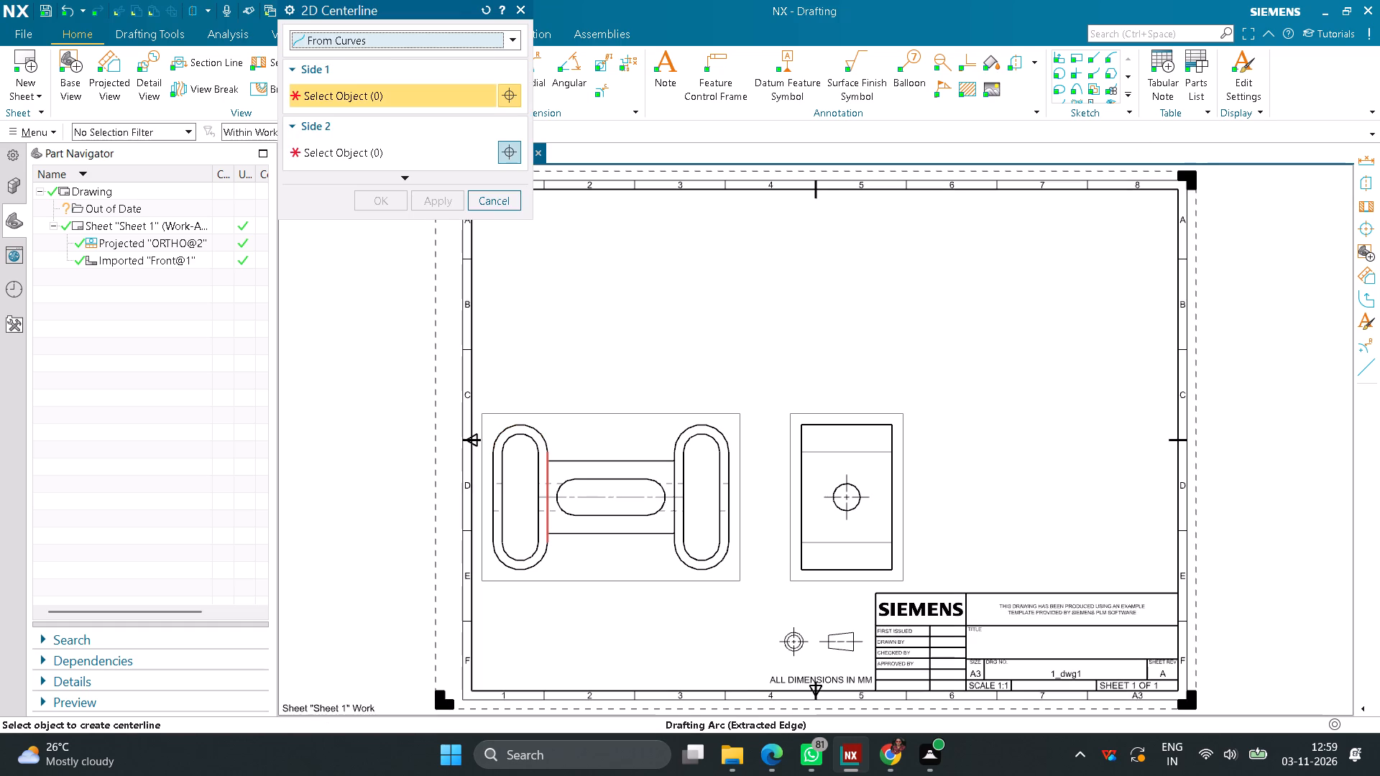
{"action": "left_click", "coordinate": [545, 468]}
{"action": "left_click", "coordinate": [676, 477]}
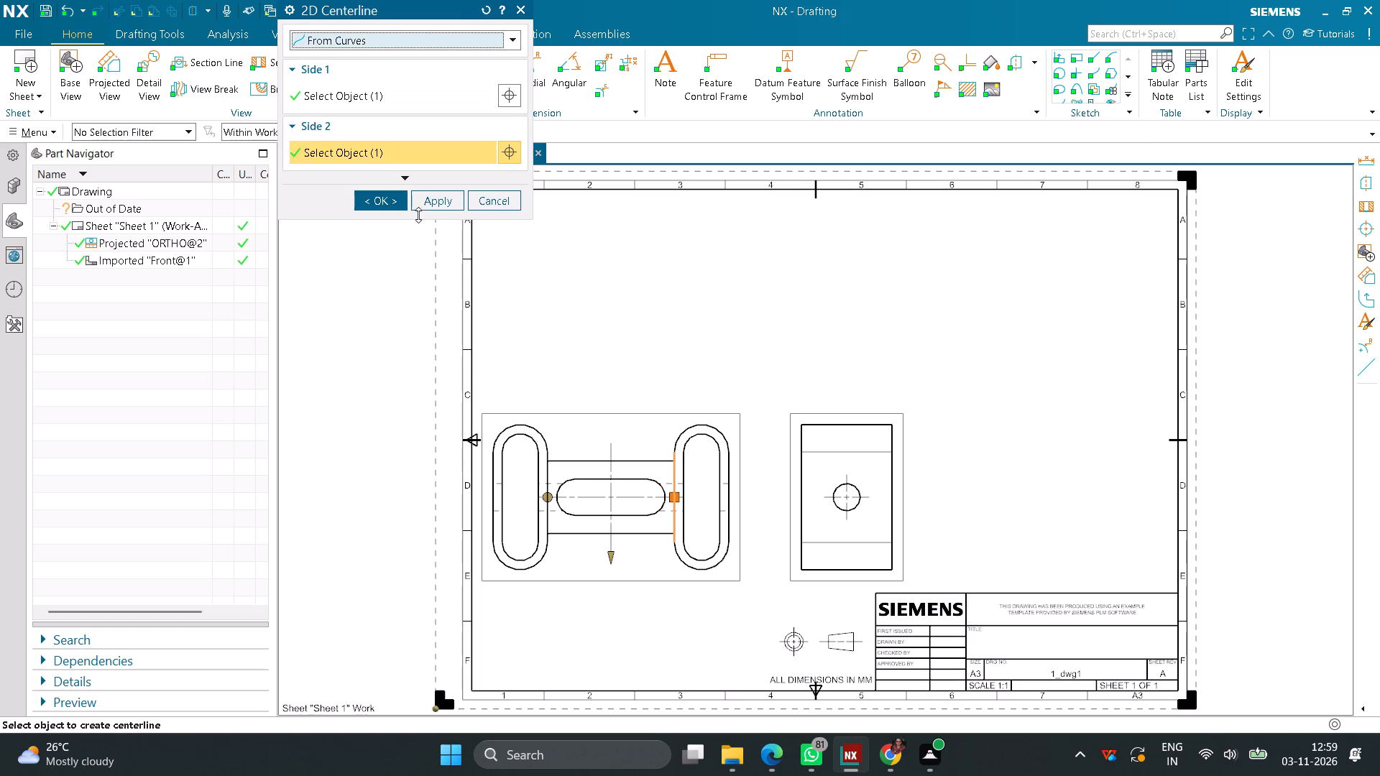
{"action": "left_click", "coordinate": [382, 192]}
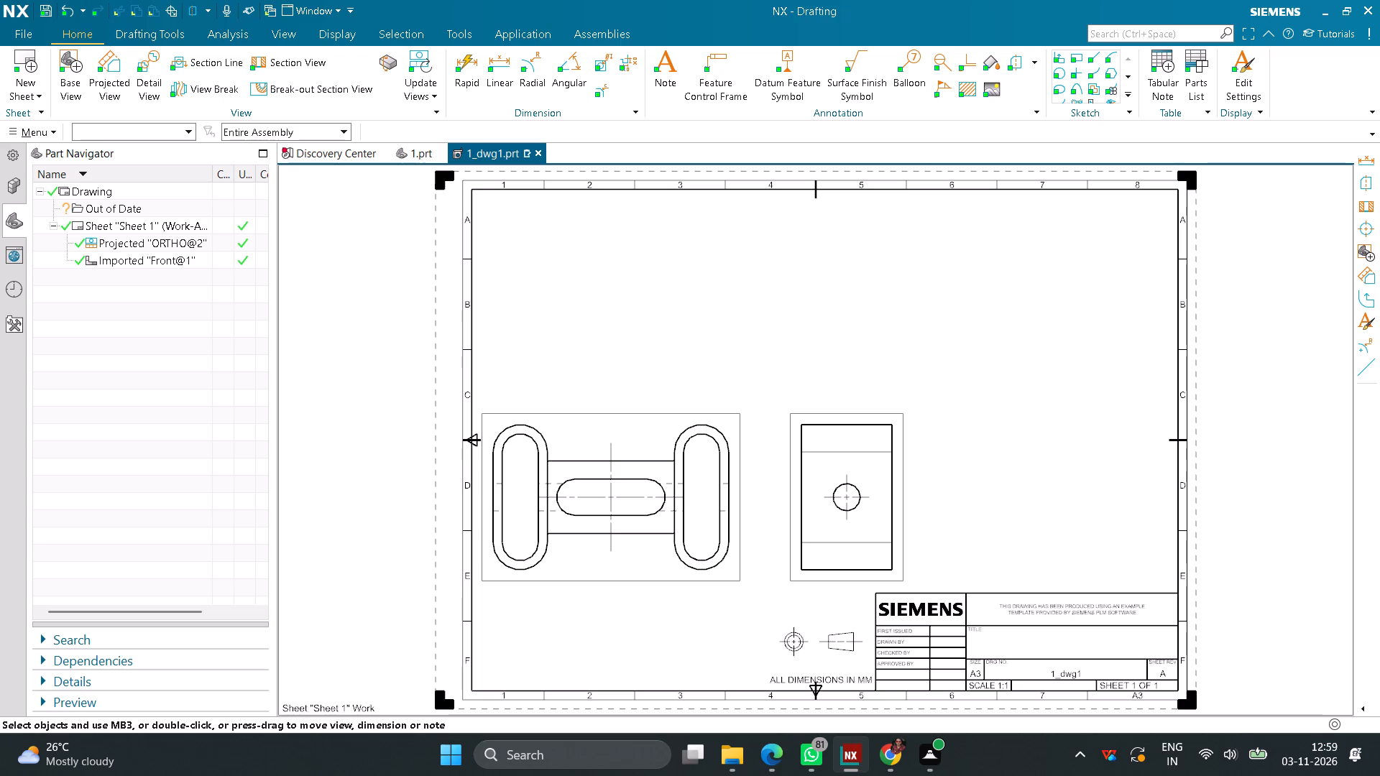
Create a Simple/Stepped section view cut horizontally through the centre of the front view and place it above that view.
{"action": "left_click", "coordinate": [274, 64]}
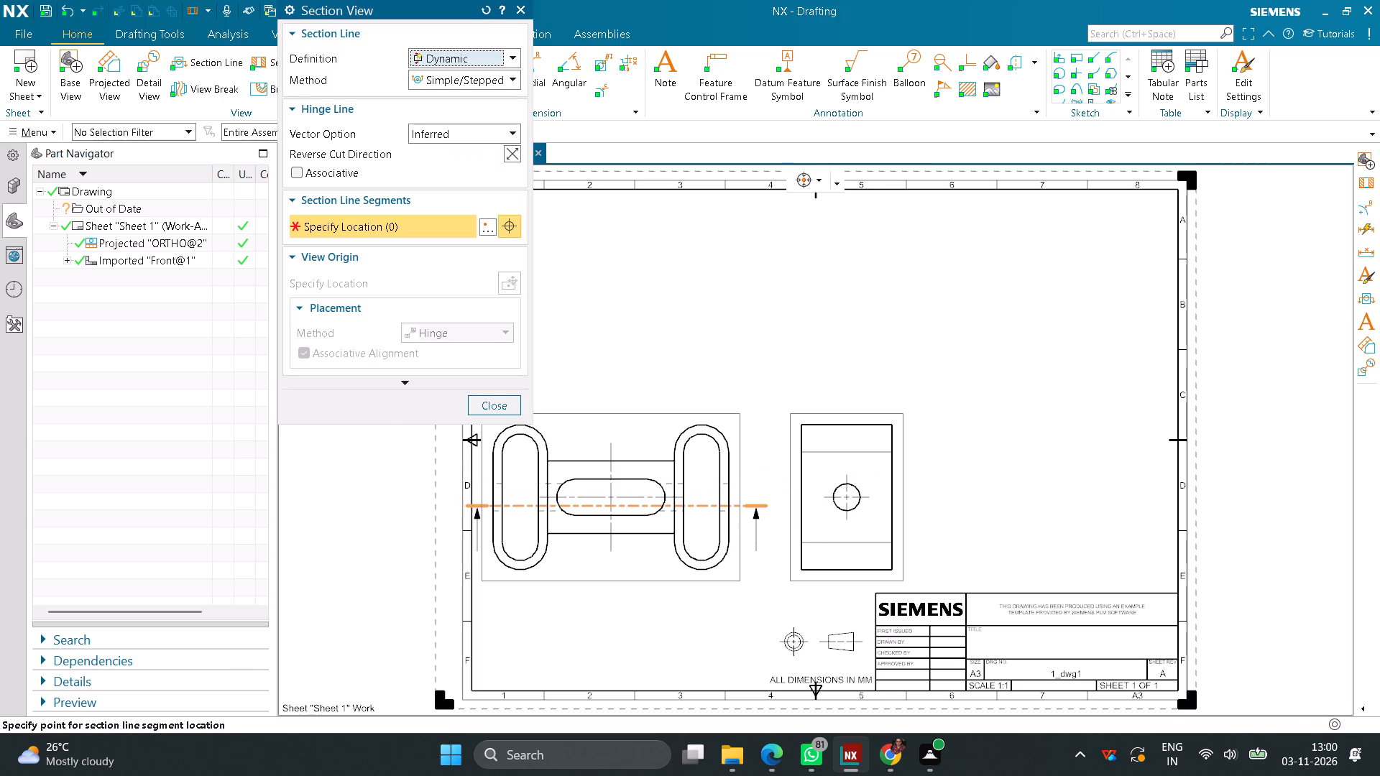
{"action": "scroll", "coordinate": [617, 506], "scroll_direction": "up", "scroll_amount": 3}
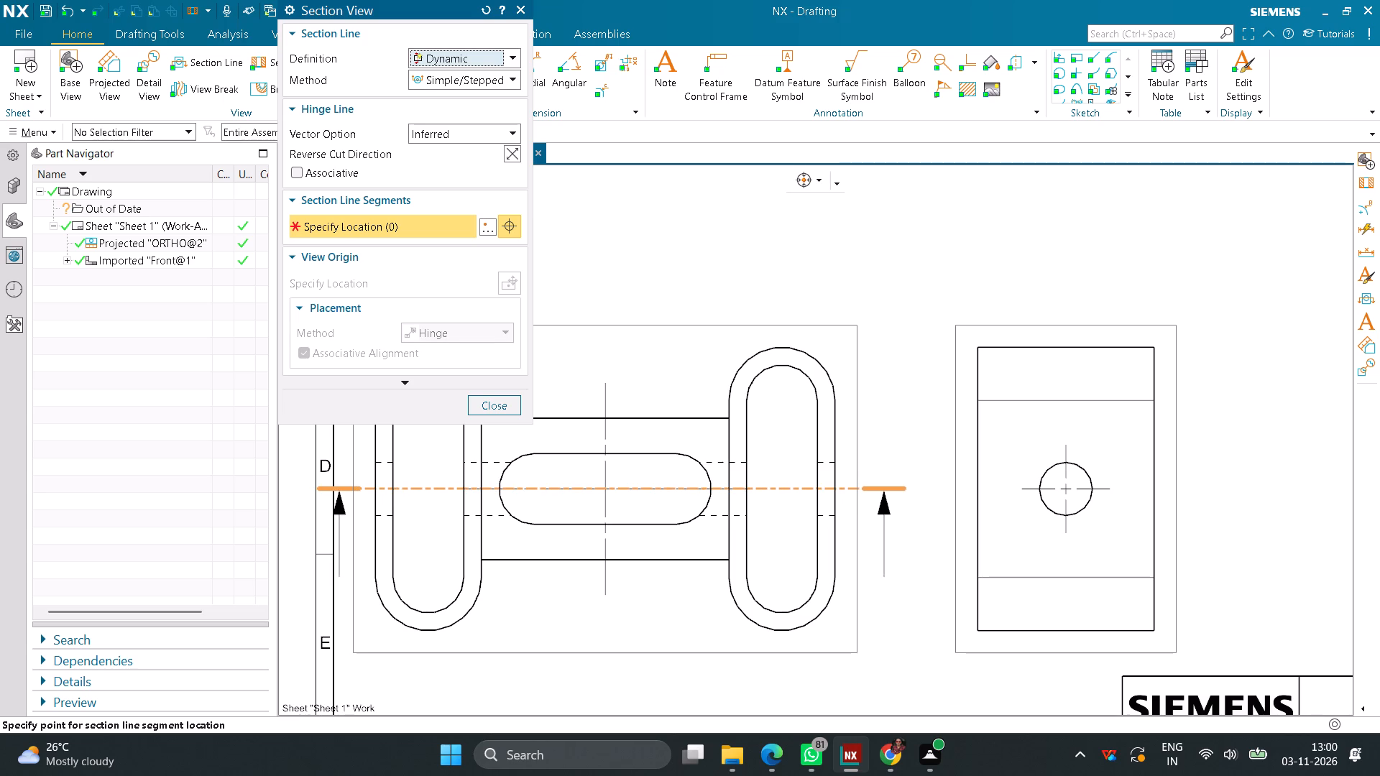
{"action": "left_click", "coordinate": [510, 78]}
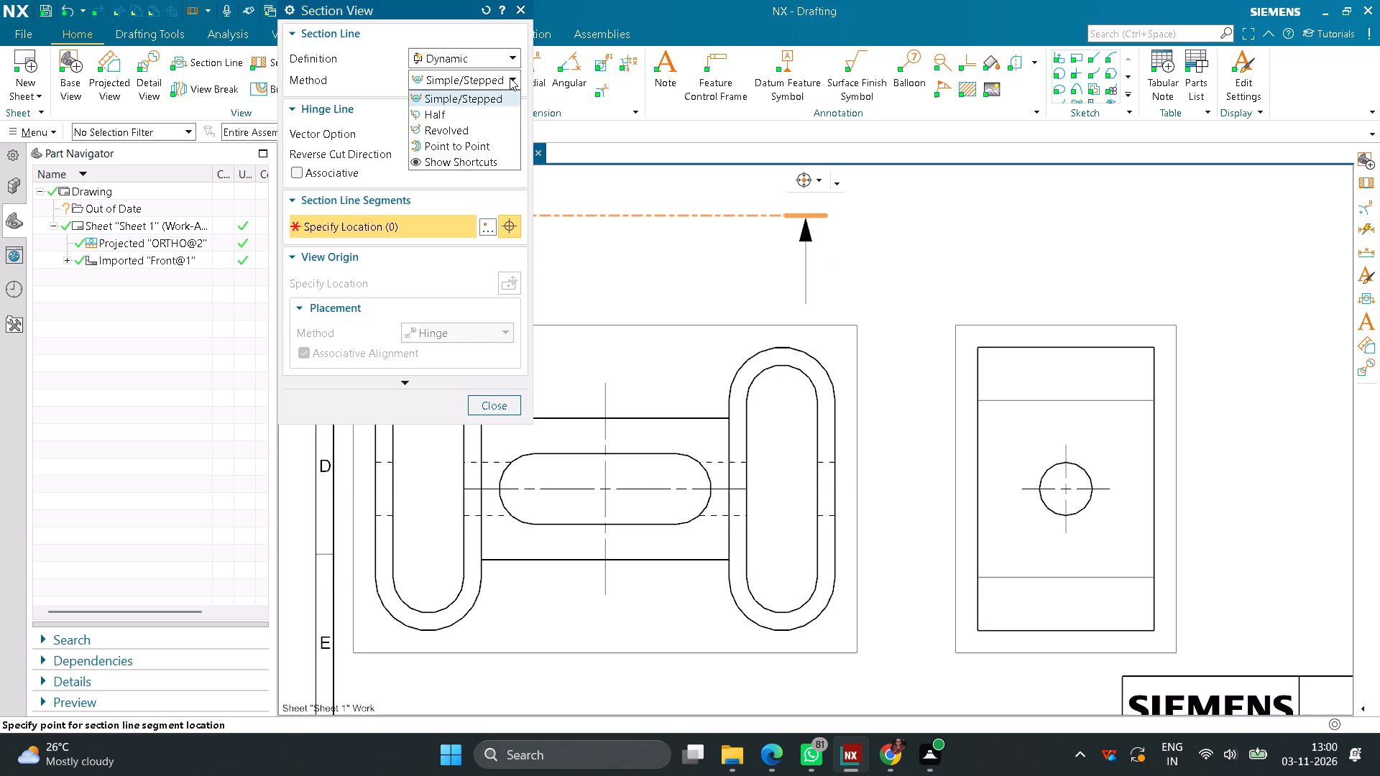
{"action": "left_click", "coordinate": [468, 112]}
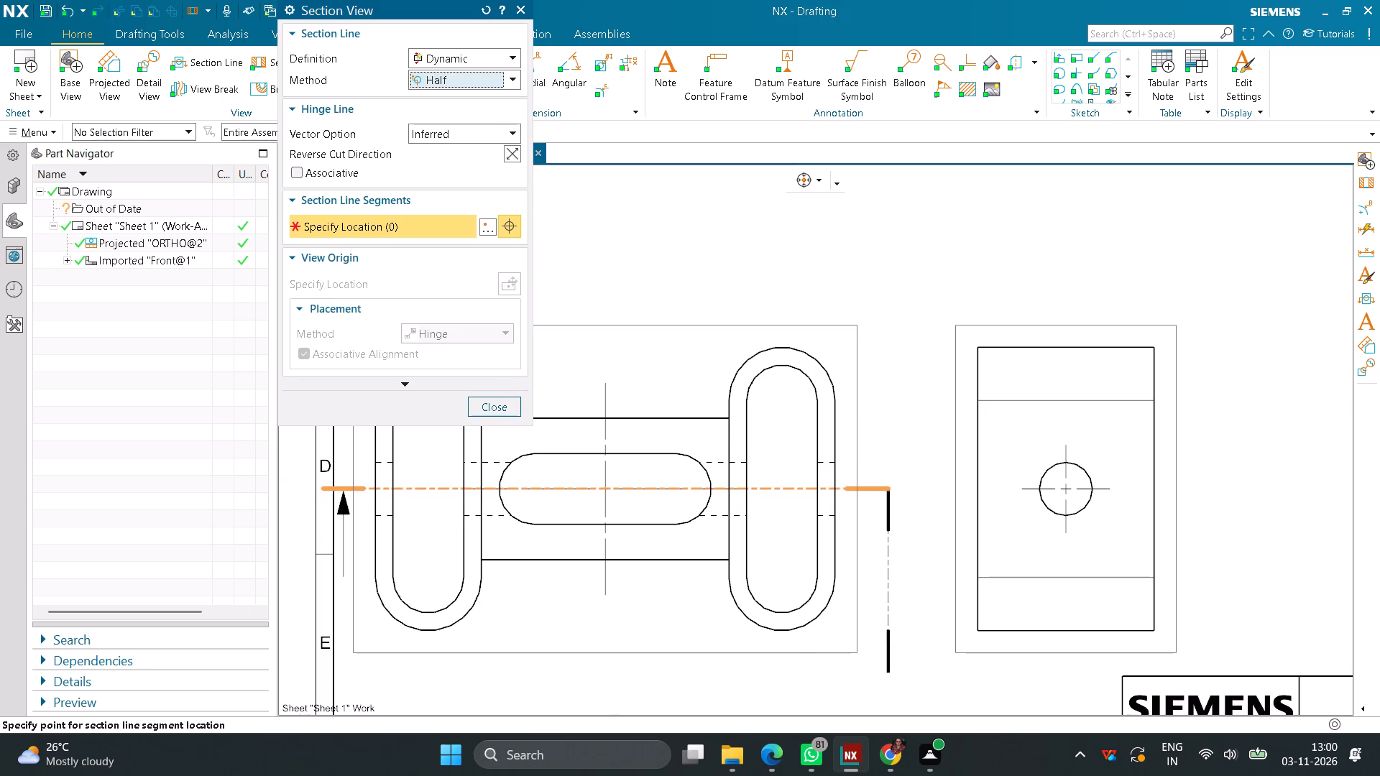
{"action": "left_click", "coordinate": [512, 78]}
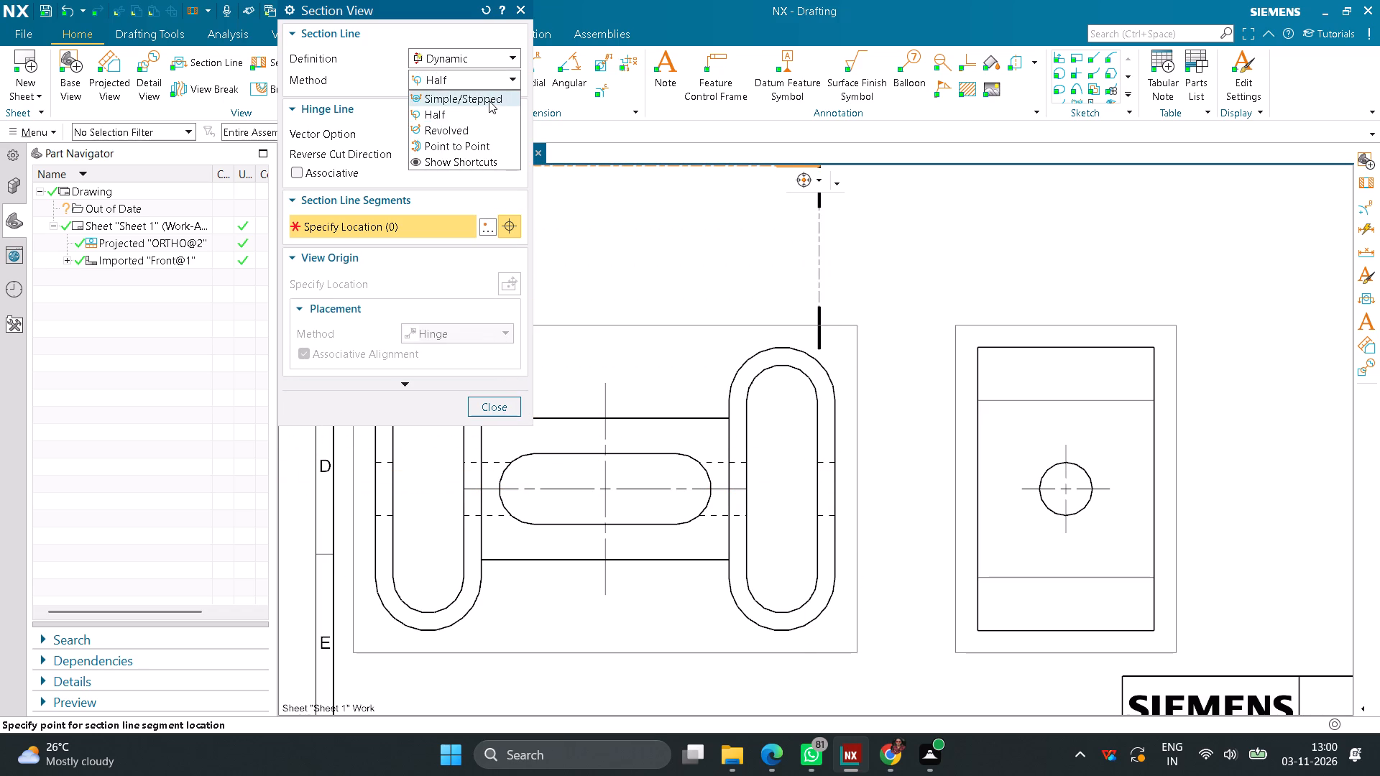
{"action": "left_click", "coordinate": [487, 102]}
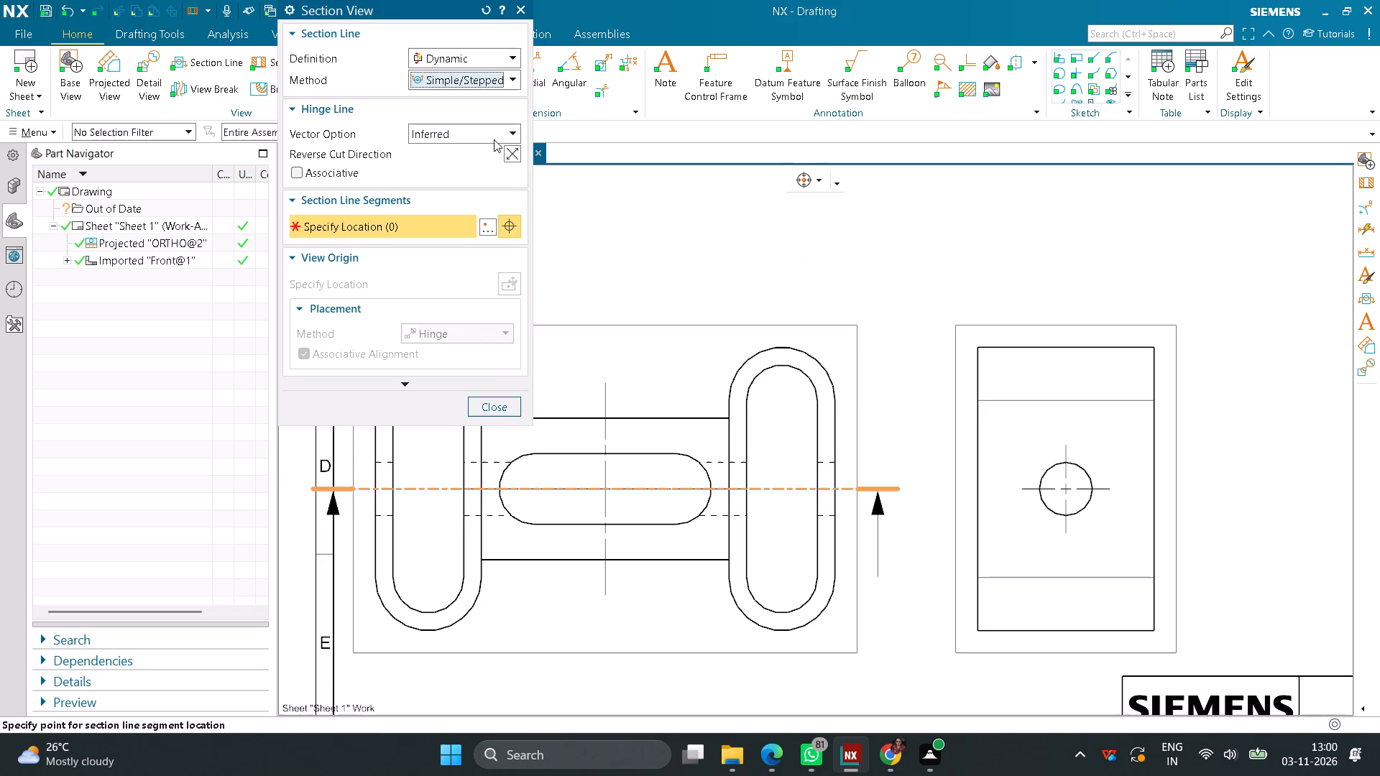
{"action": "left_click", "coordinate": [607, 489]}
{"action": "scroll", "coordinate": [622, 325], "scroll_direction": "down", "scroll_amount": 6}
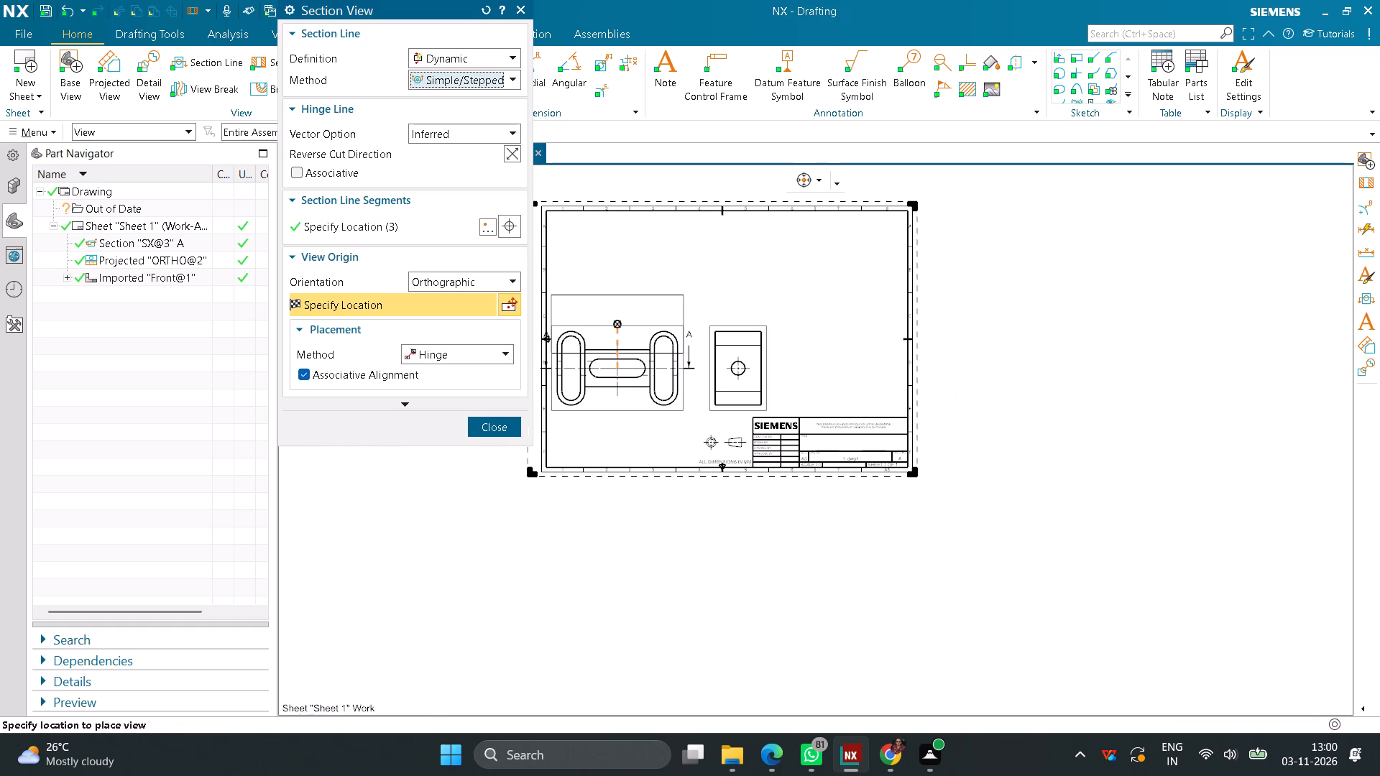
{"action": "left_click", "coordinate": [636, 258]}
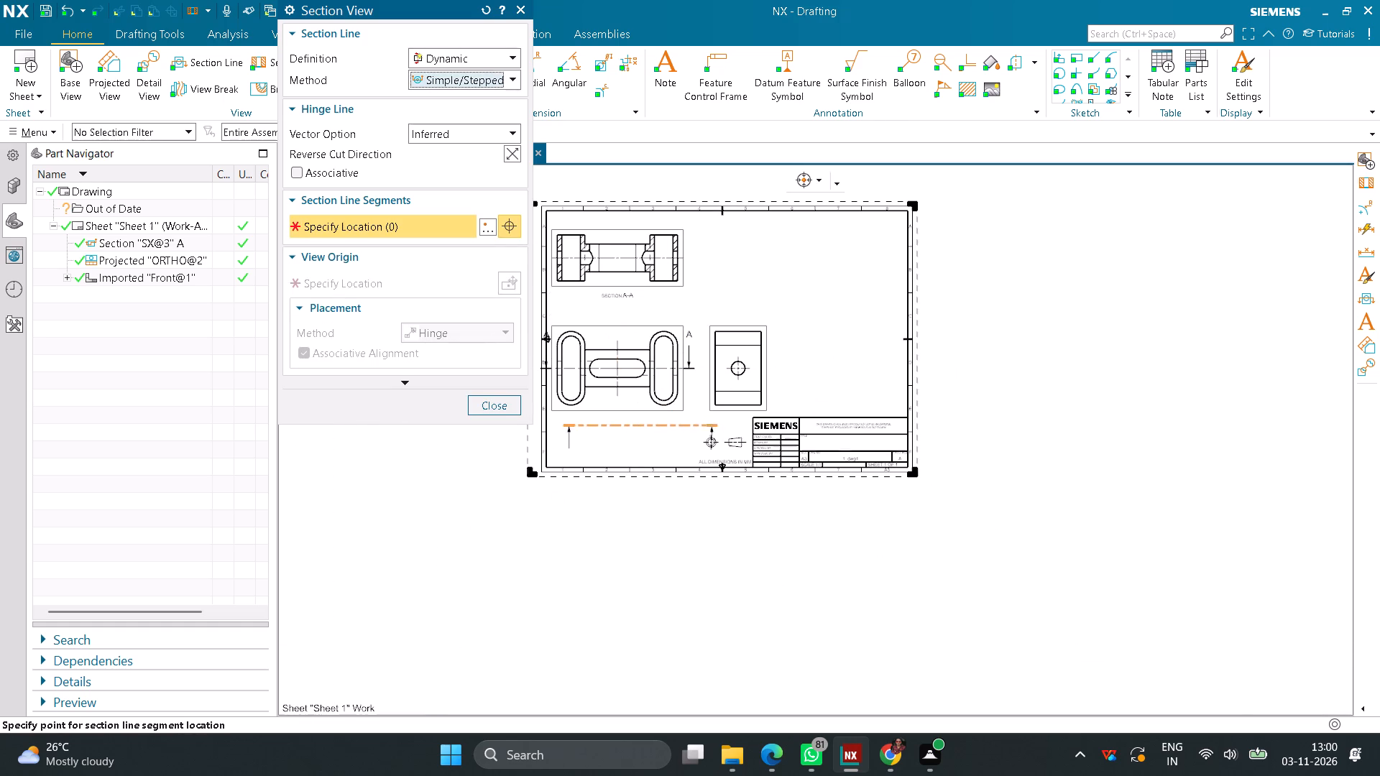
{"action": "left_click", "coordinate": [505, 404]}
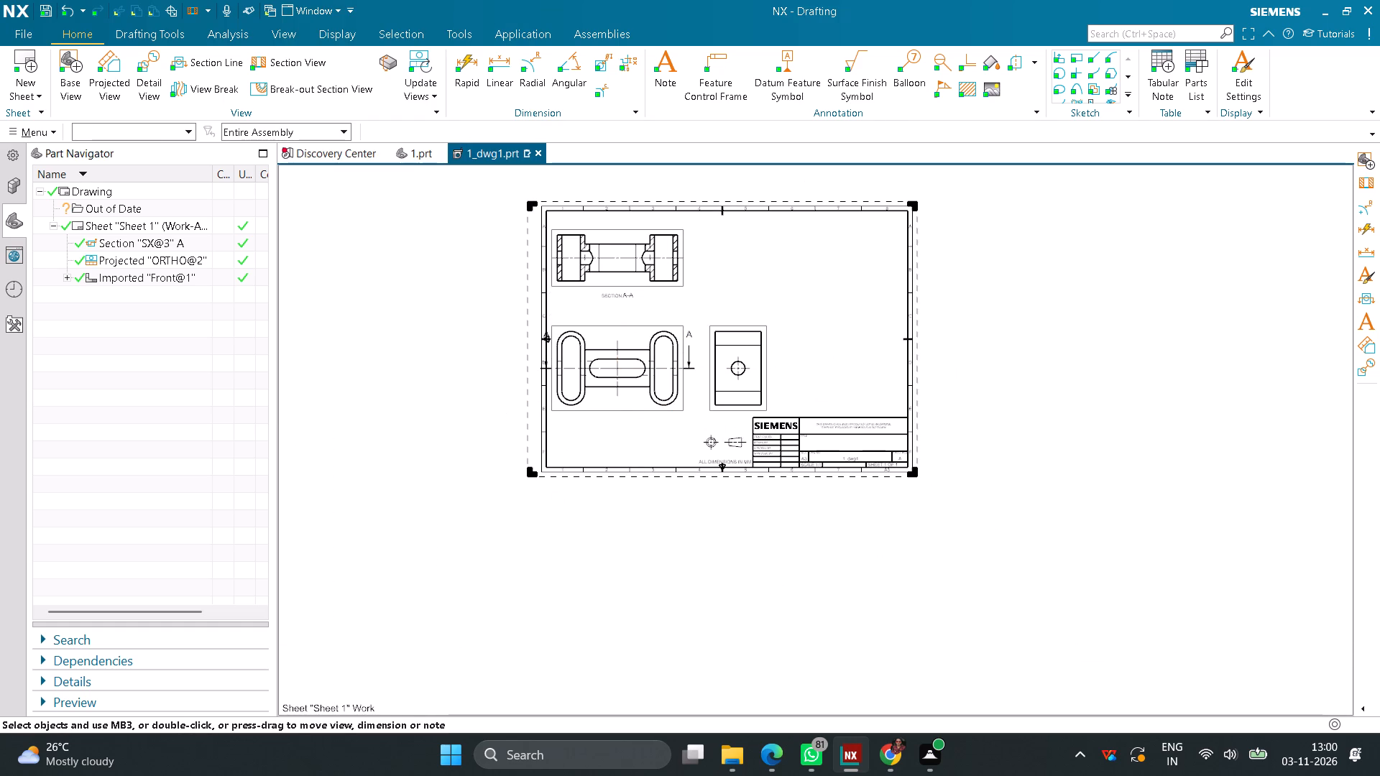
Place an Isometric base view of part 1 at 1:1 scale in the upper right of the sheet.
{"action": "left_click", "coordinate": [65, 76]}
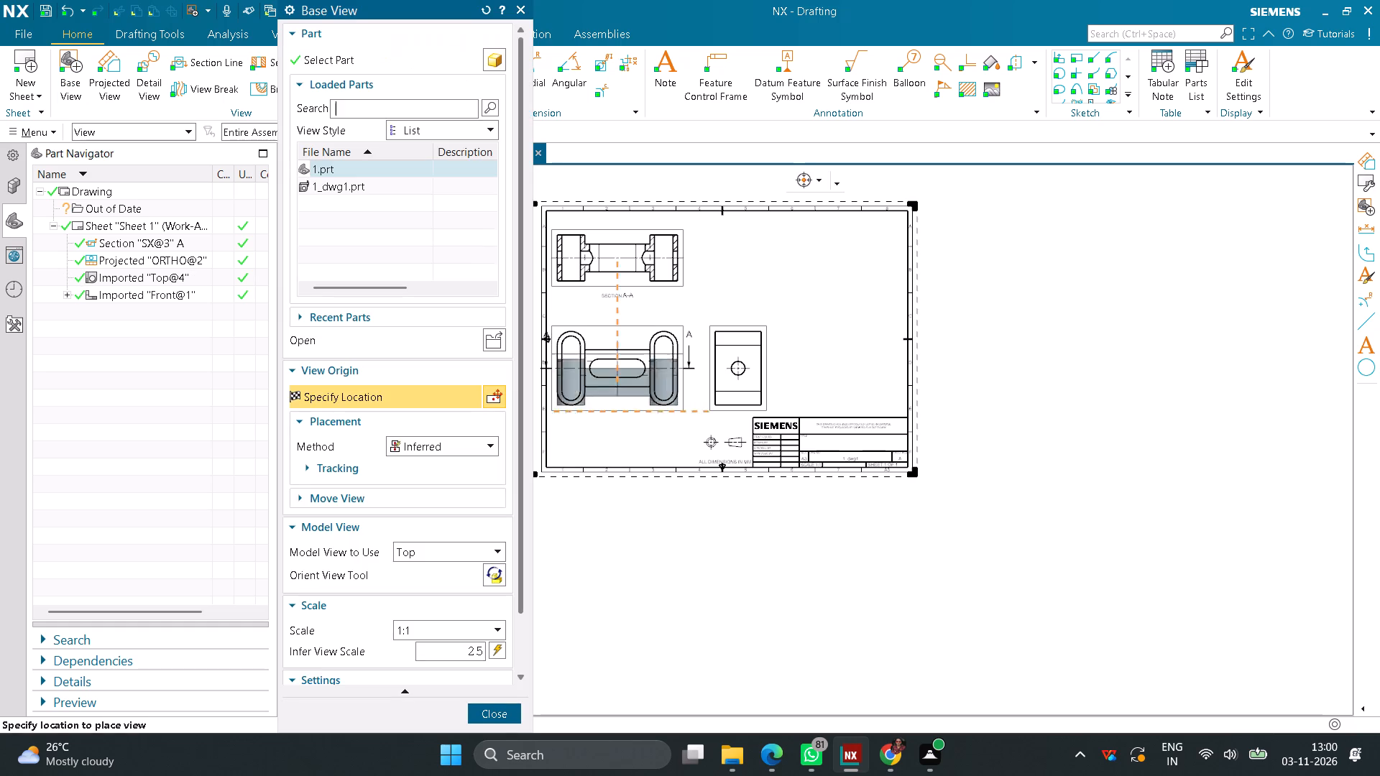
{"action": "left_click", "coordinate": [497, 555]}
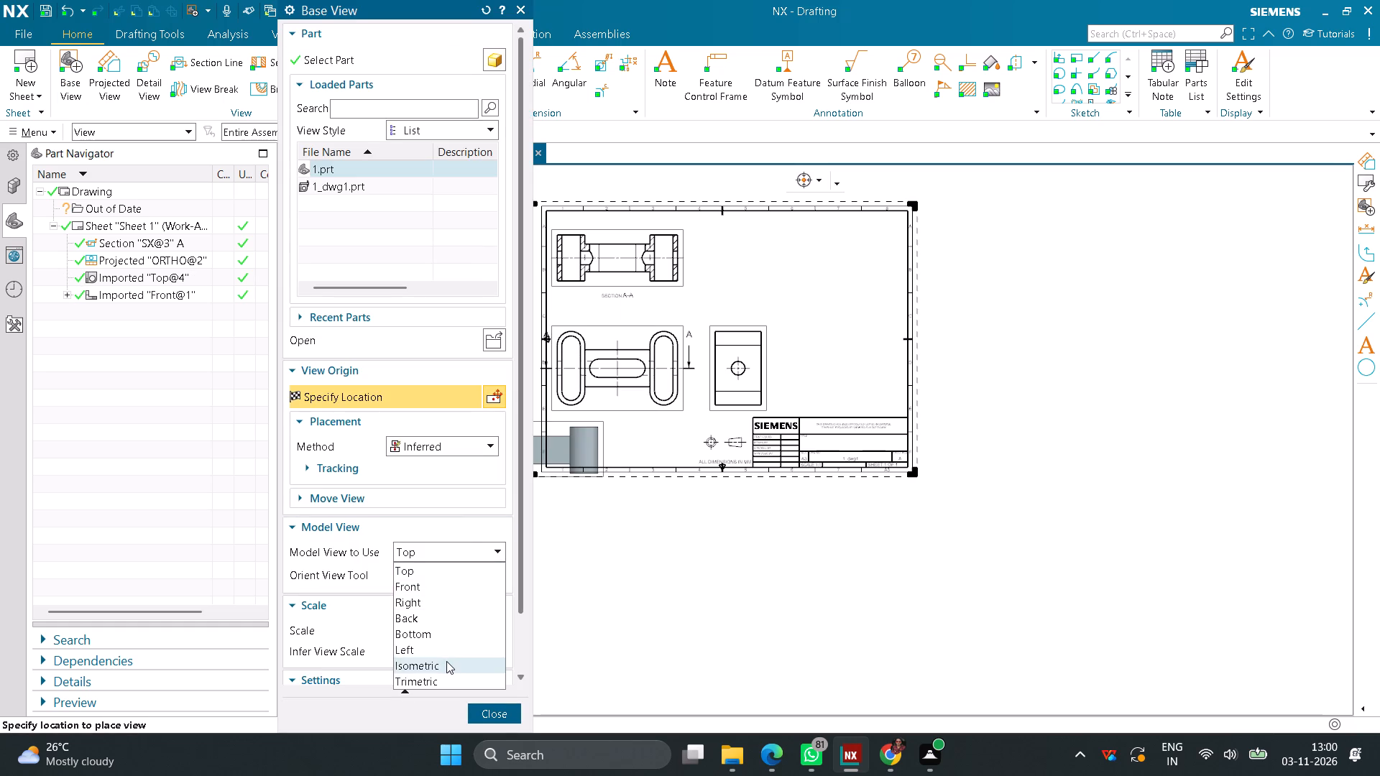
{"action": "left_click", "coordinate": [444, 662]}
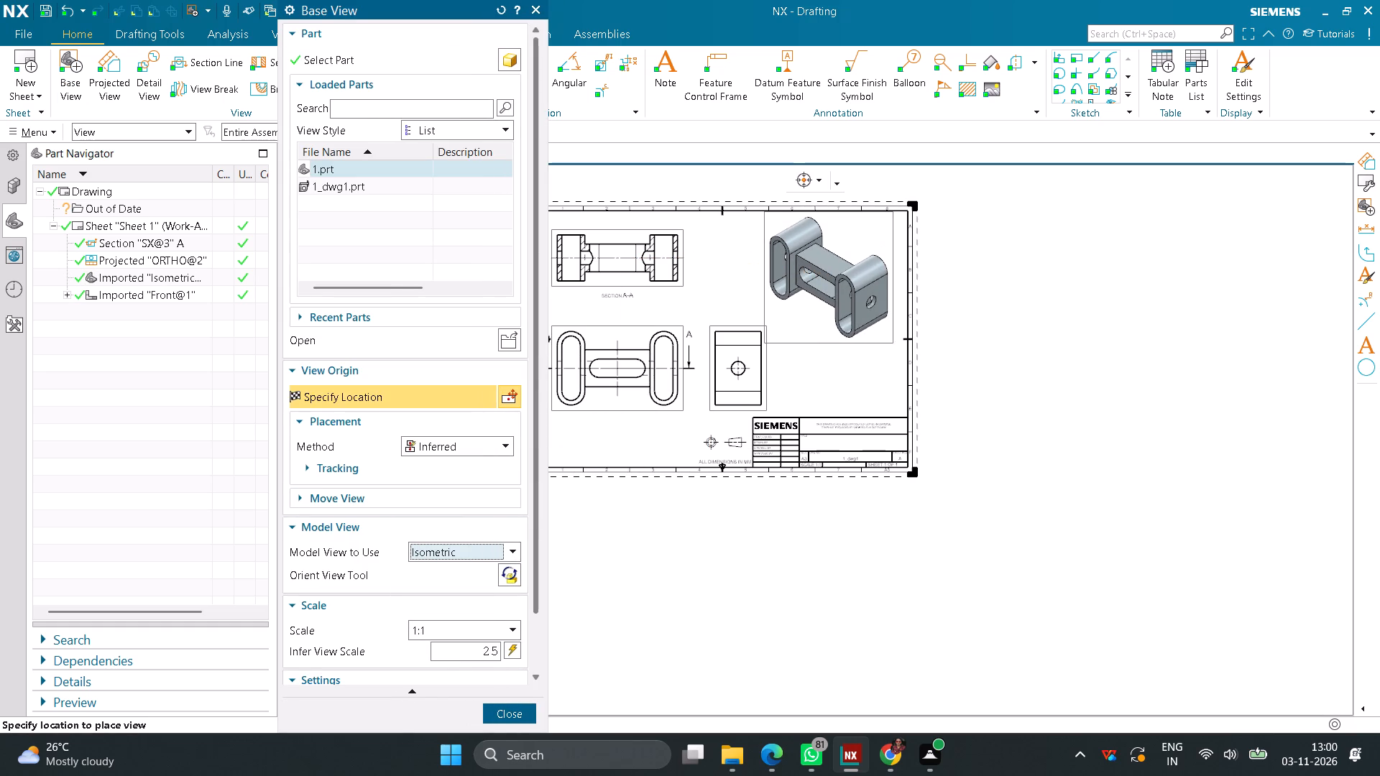
{"action": "left_click", "coordinate": [829, 277]}
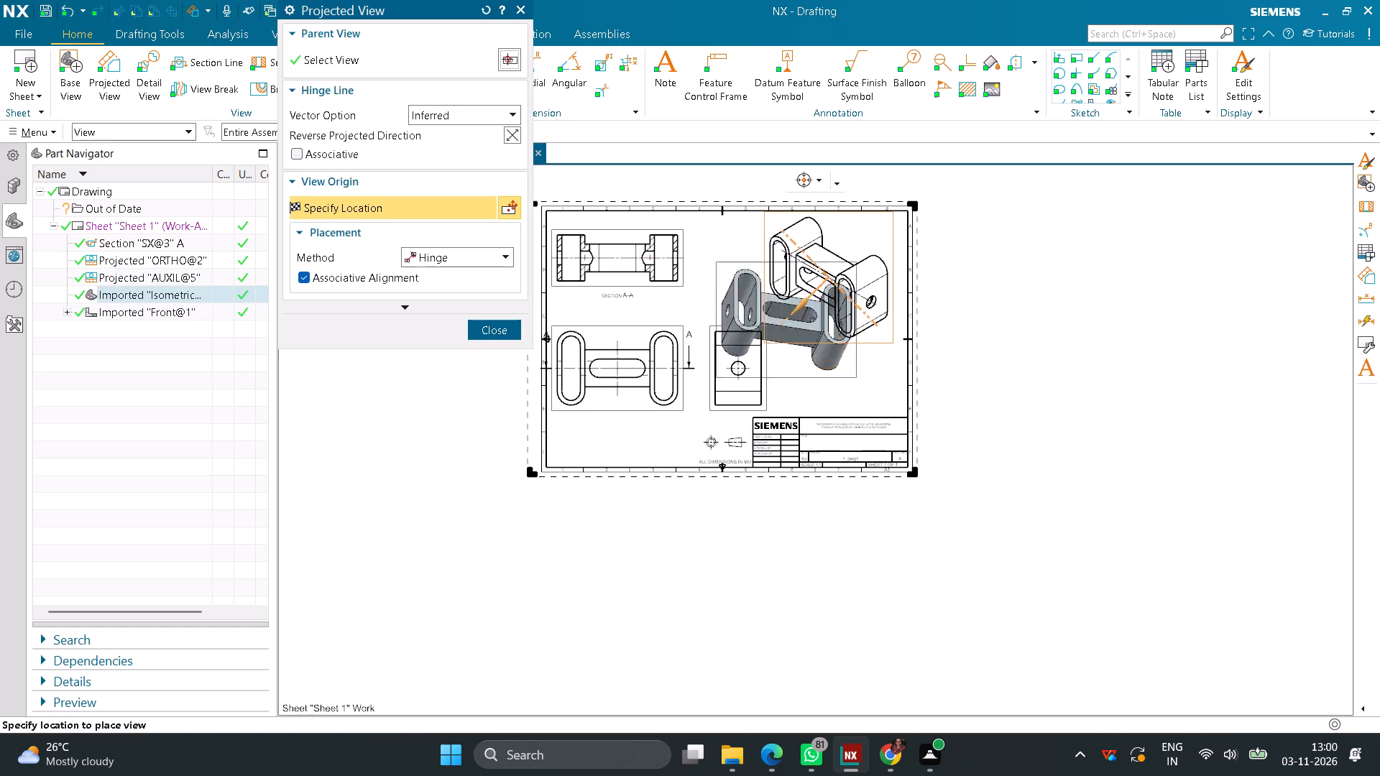
{"action": "middle_click", "coordinate": [844, 402]}
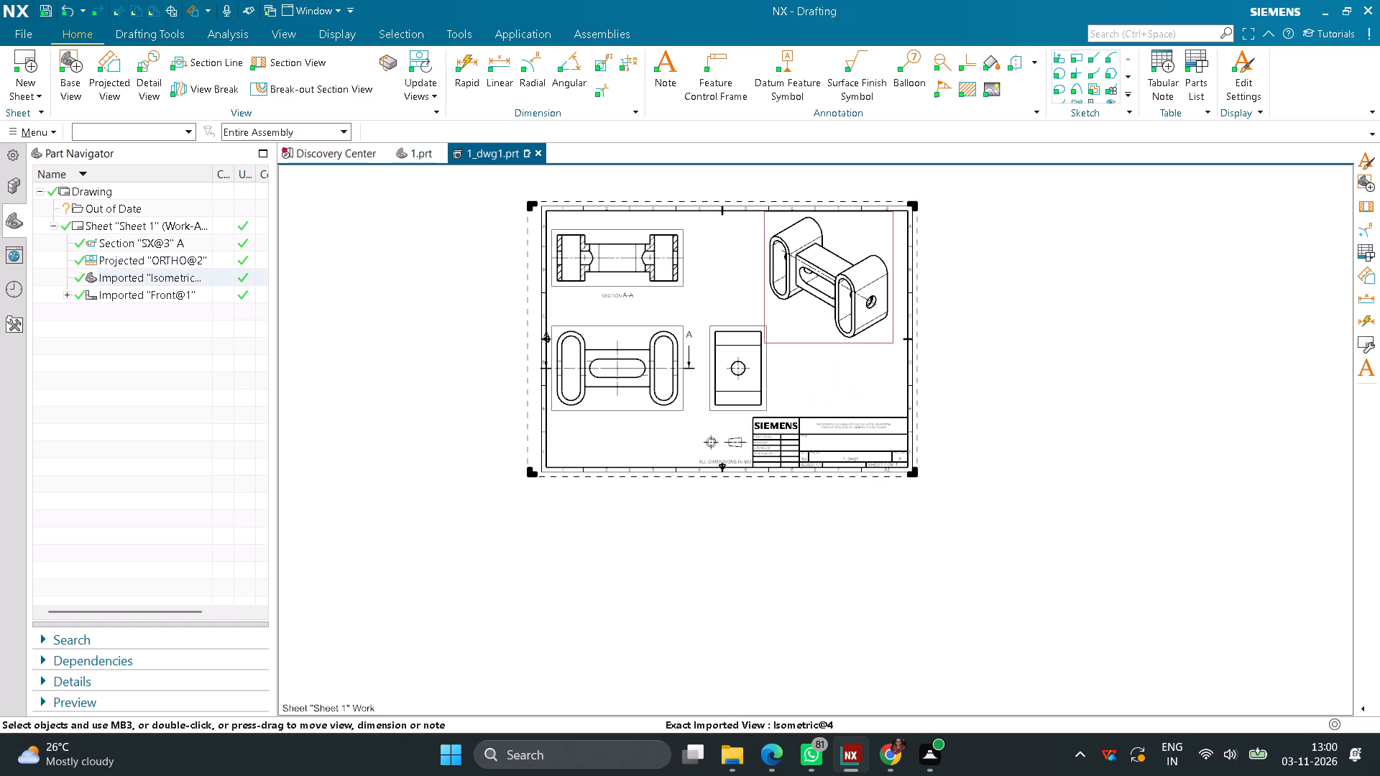
Set the isometric view's rendering style to Fully Shaded.
{"action": "right_click", "coordinate": [839, 348]}
{"action": "left_click", "coordinate": [870, 386]}
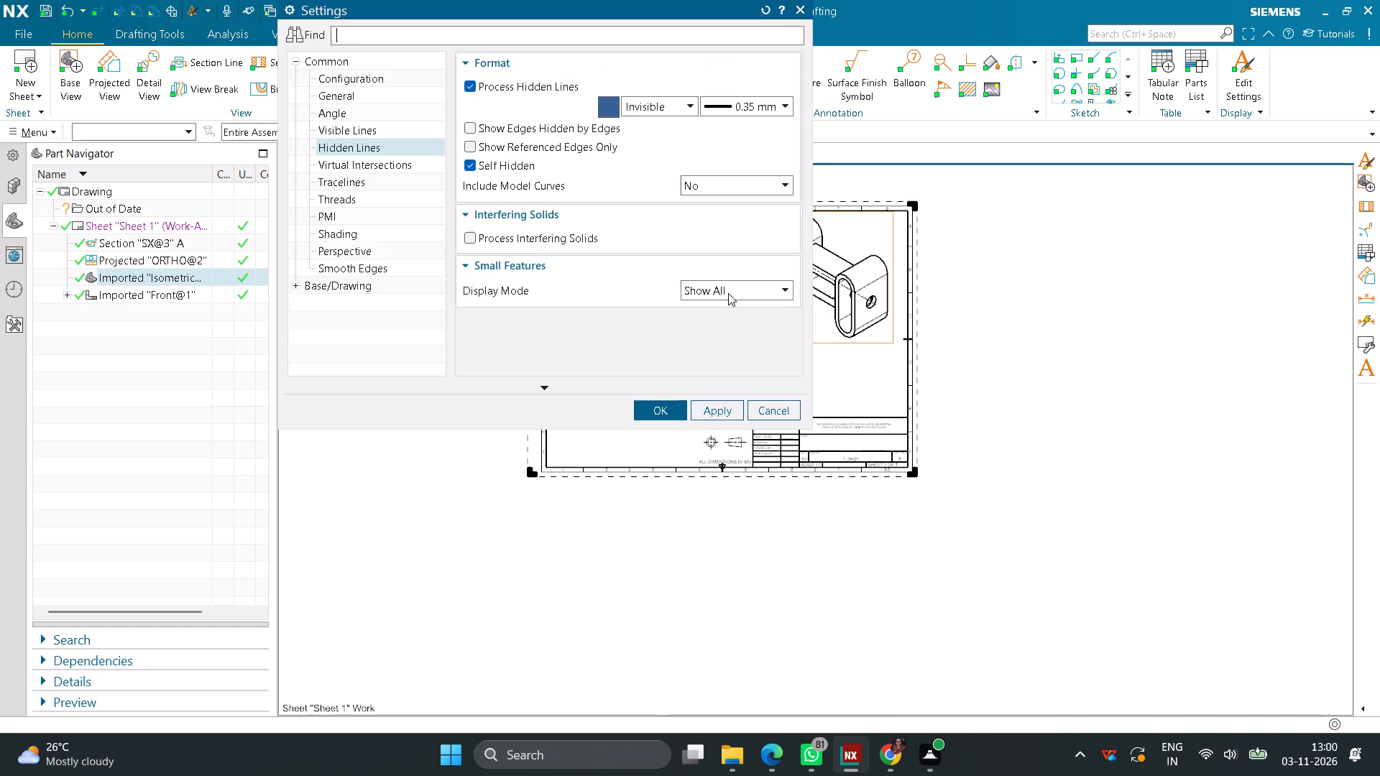
{"action": "left_click", "coordinate": [339, 235]}
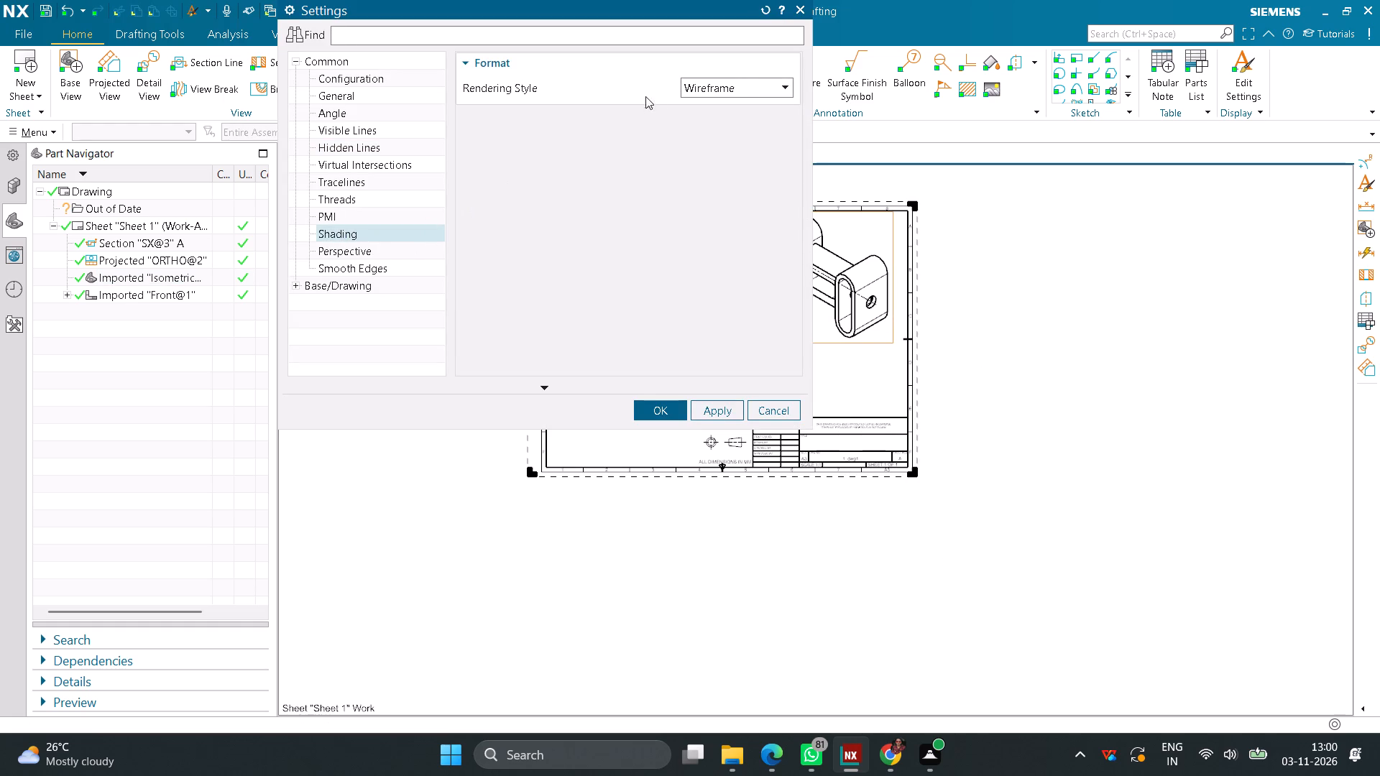
{"action": "left_click", "coordinate": [738, 84]}
{"action": "left_click", "coordinate": [722, 113]}
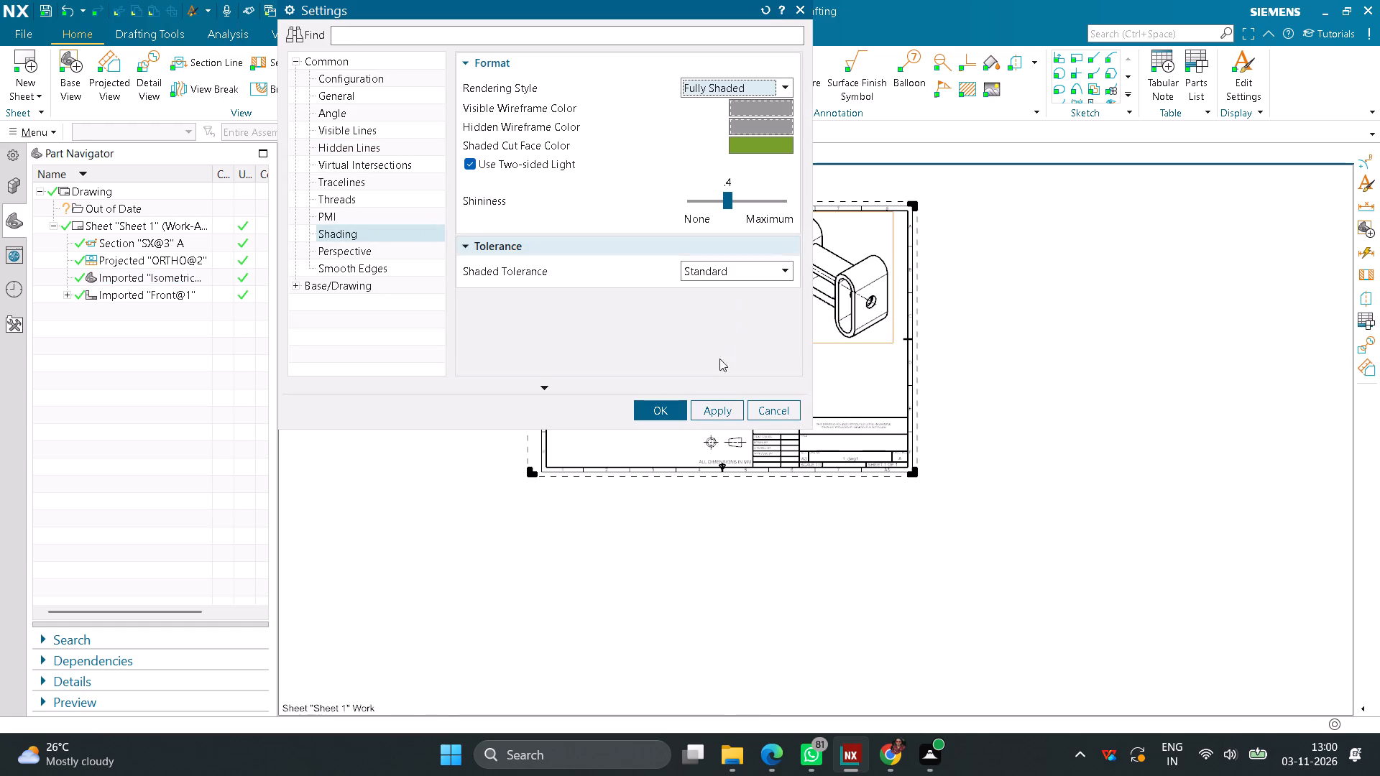
{"action": "left_click", "coordinate": [714, 410]}
{"action": "left_click", "coordinate": [664, 414]}
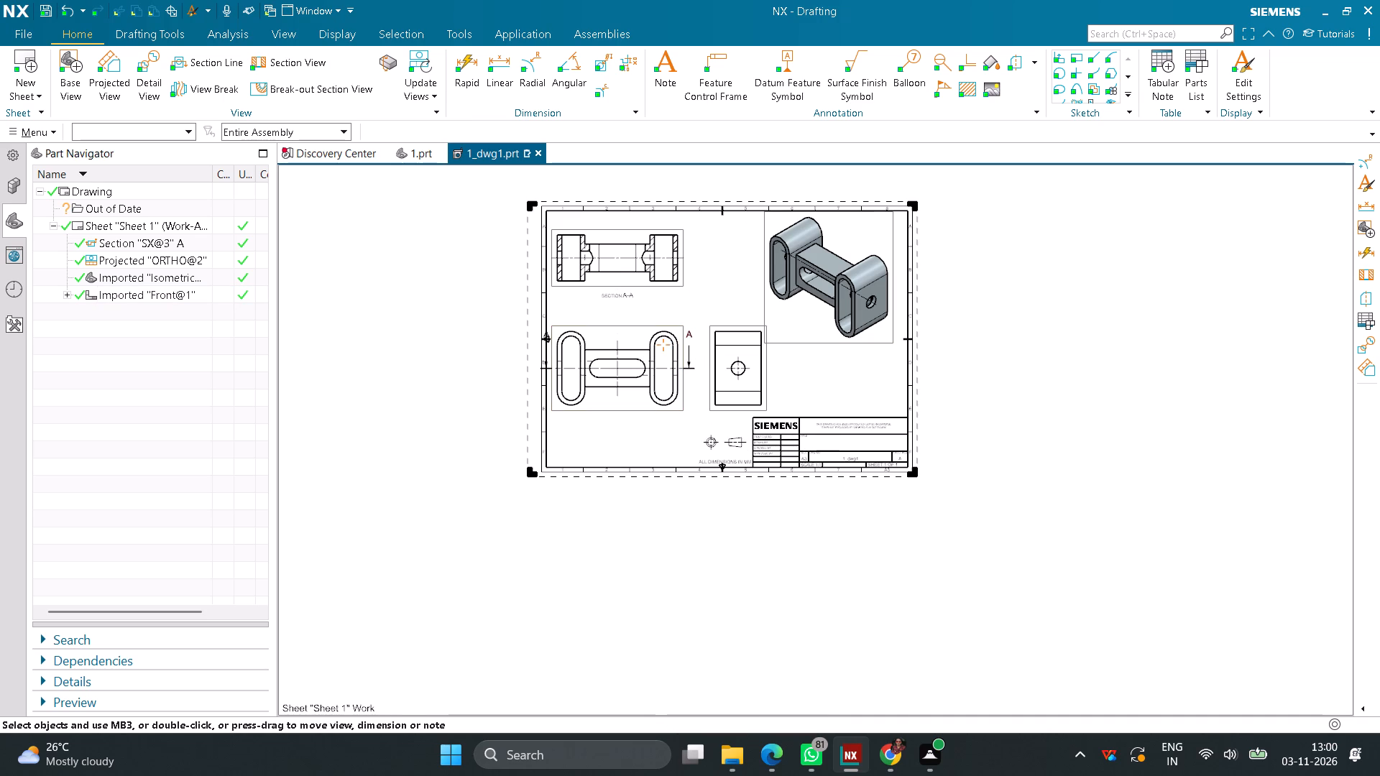
Add a radial dimension for the hole's diameter in the side view, placed outside the view beside it.
{"action": "left_click", "coordinate": [528, 76]}
{"action": "scroll", "coordinate": [767, 408], "scroll_direction": "up", "scroll_amount": 4}
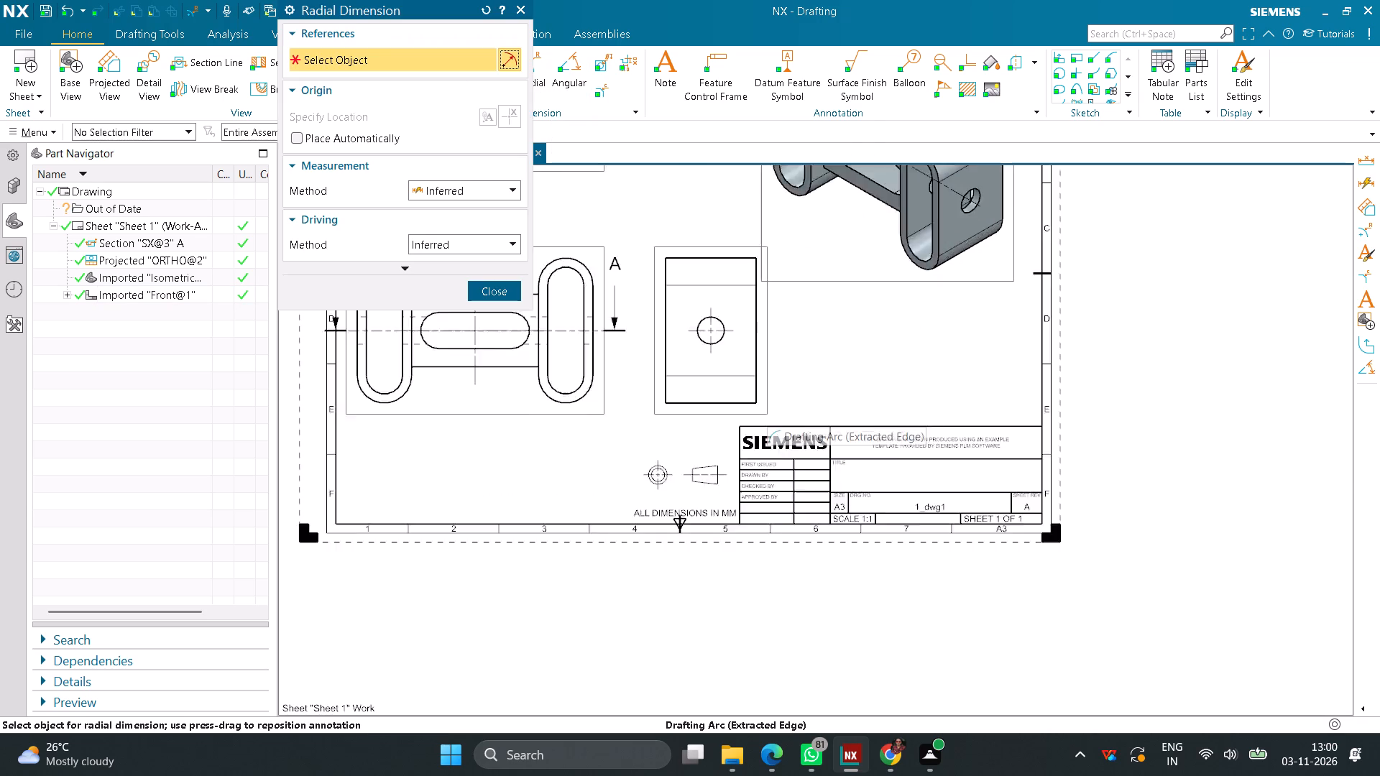
{"action": "scroll", "coordinate": [767, 408], "scroll_direction": "up", "scroll_amount": 3}
{"action": "left_click", "coordinate": [652, 239]}
{"action": "left_click", "coordinate": [874, 291]}
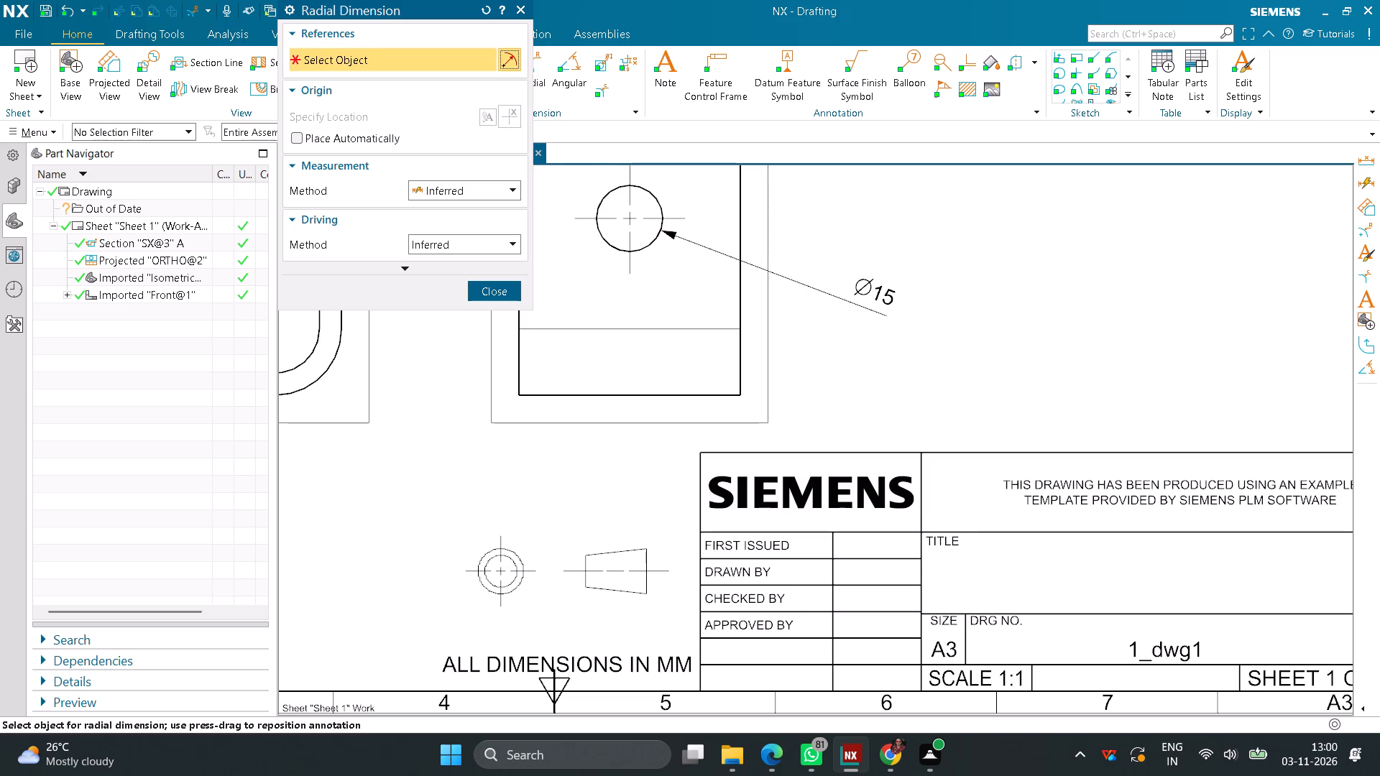
{"action": "left_click", "coordinate": [501, 295]}
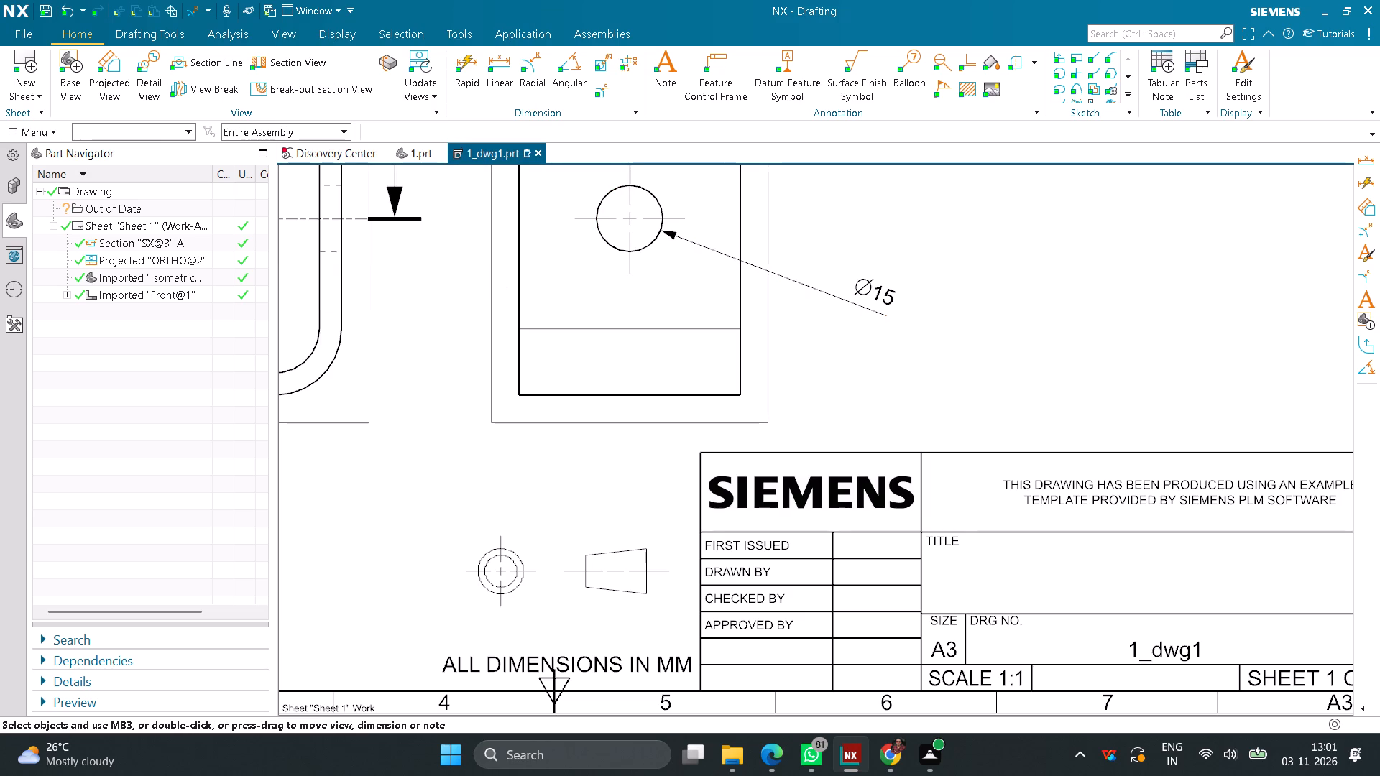
Using Rapid Dimension with the Inferred method, dimension from the hole centre to the side view's right vertical edge, placed below the view.
{"action": "left_click", "coordinate": [464, 81]}
{"action": "left_click", "coordinate": [518, 219]}
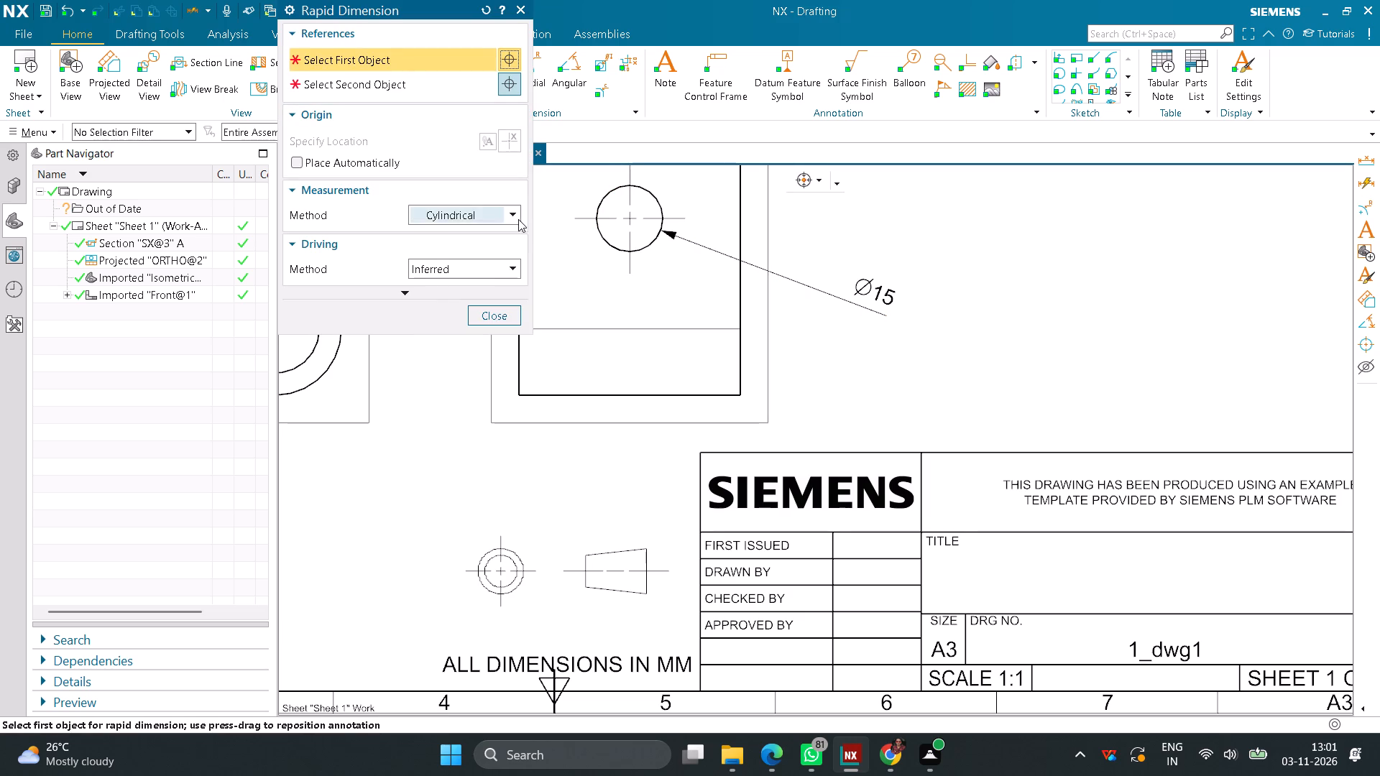
{"action": "left_click", "coordinate": [441, 228]}
{"action": "left_click", "coordinate": [632, 203]}
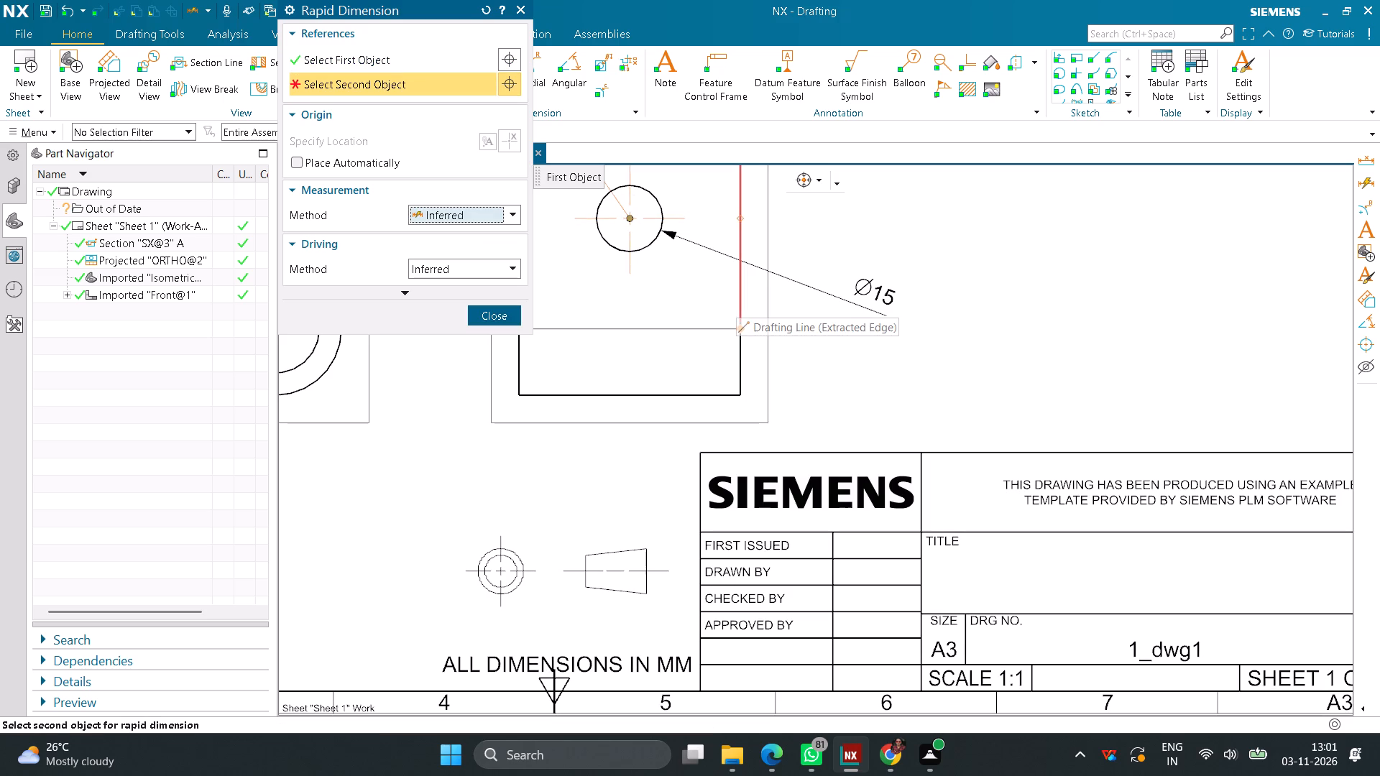
{"action": "left_click", "coordinate": [737, 297]}
{"action": "left_click", "coordinate": [825, 400]}
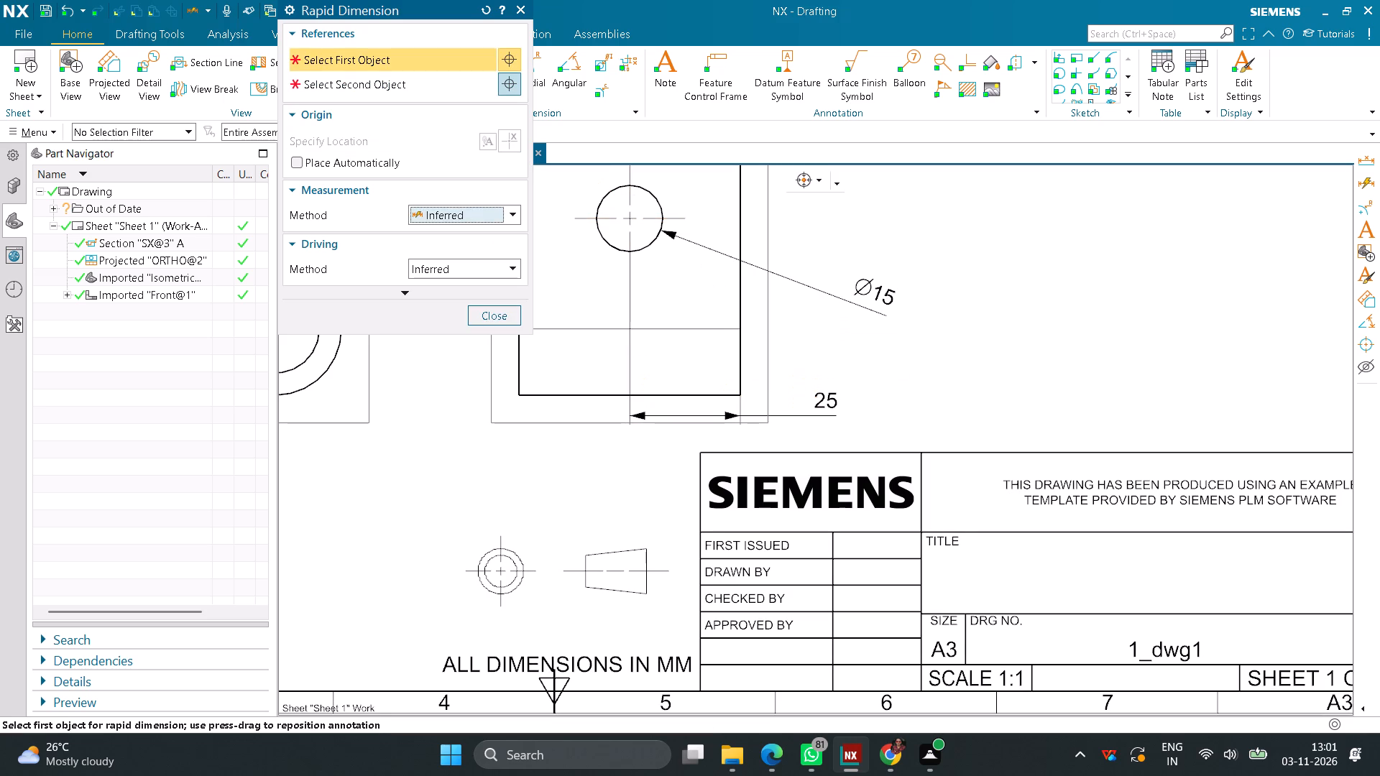
Dimension the side view's overall width below the view and its overall height beside it.
{"action": "left_click", "coordinate": [570, 396]}
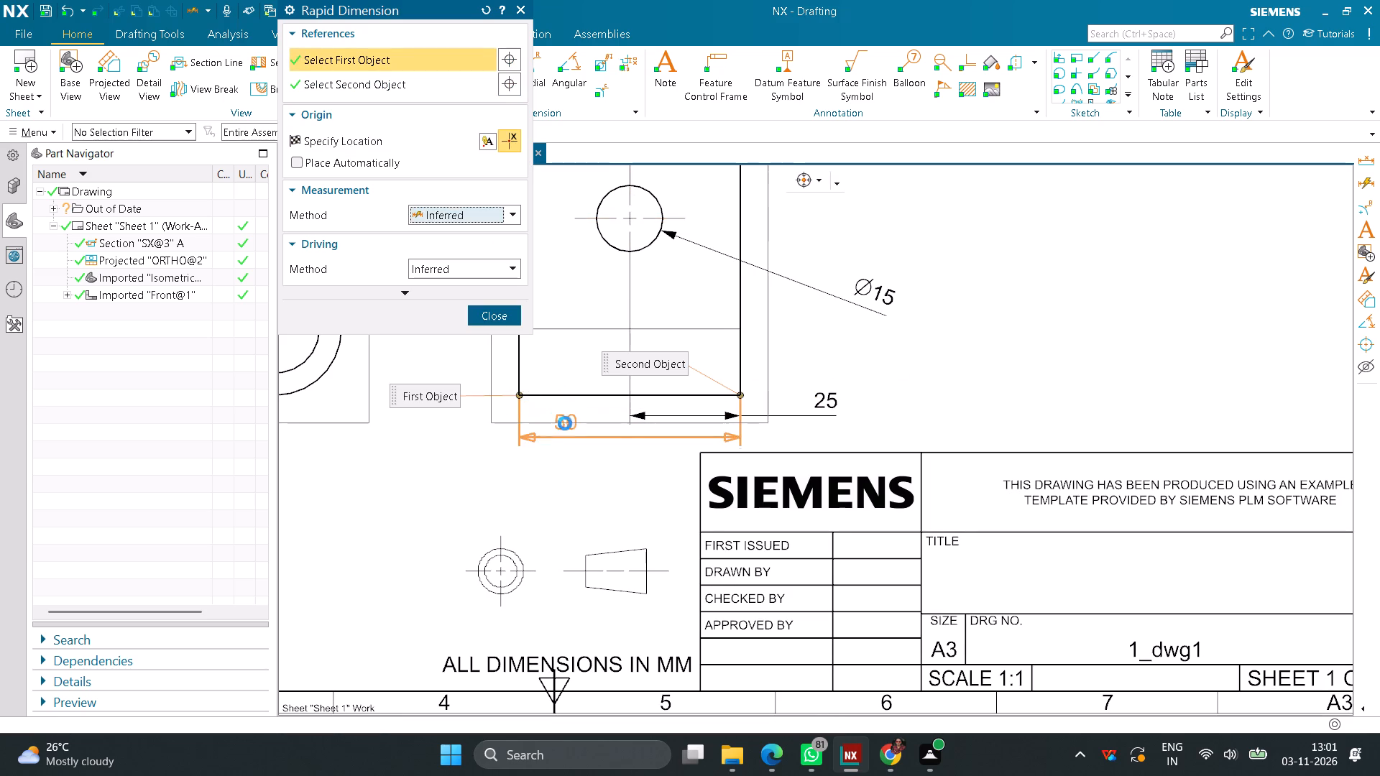
{"action": "left_click", "coordinate": [565, 430]}
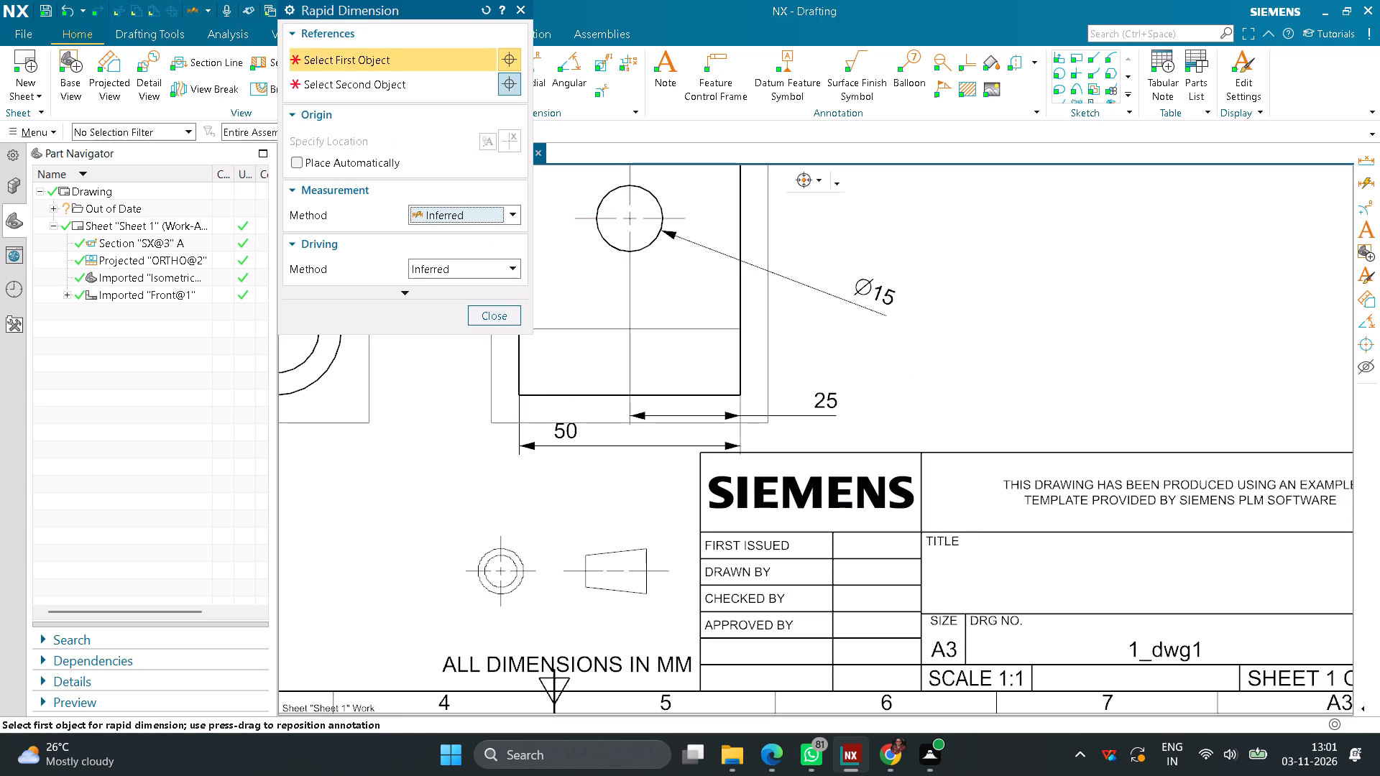
{"action": "left_click", "coordinate": [694, 394]}
{"action": "scroll", "coordinate": [875, 362], "scroll_direction": "down", "scroll_amount": 5}
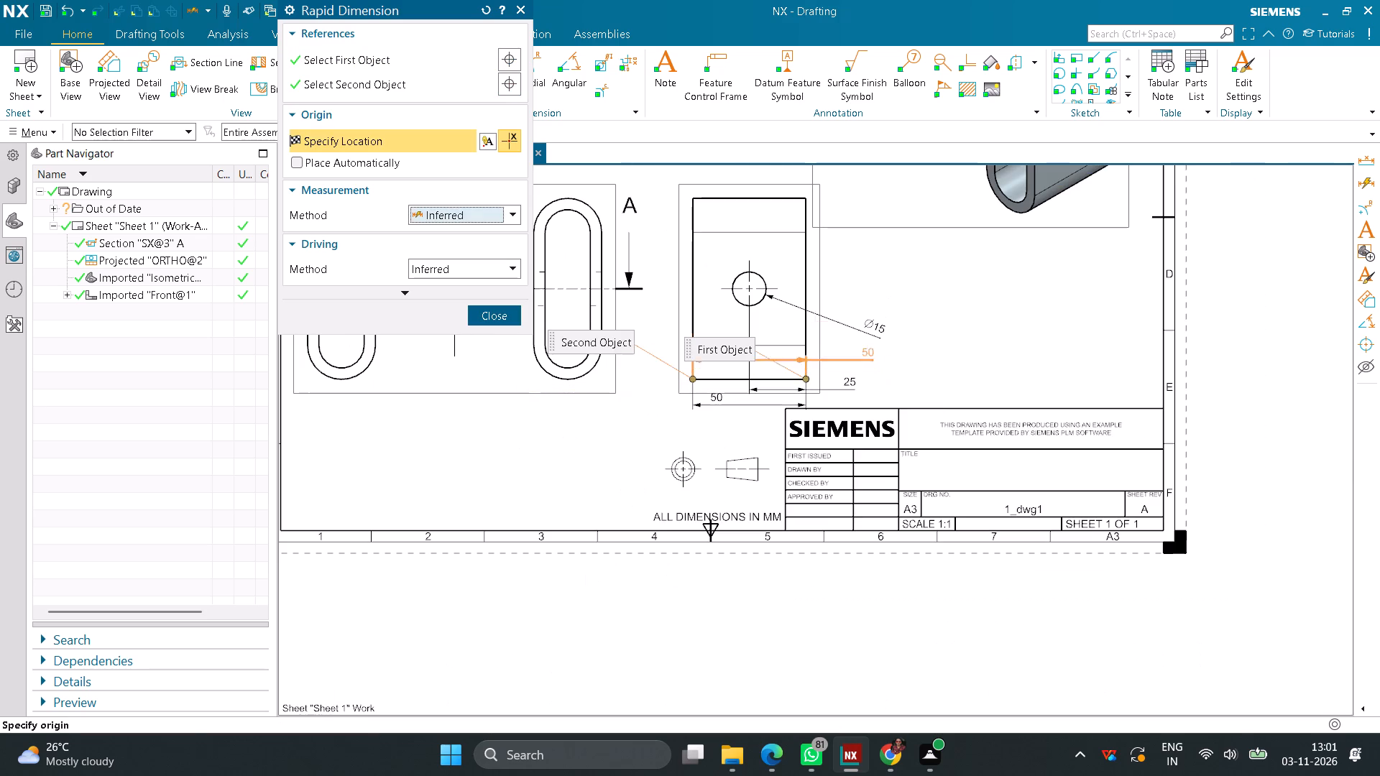
{"action": "left_click", "coordinate": [776, 192]}
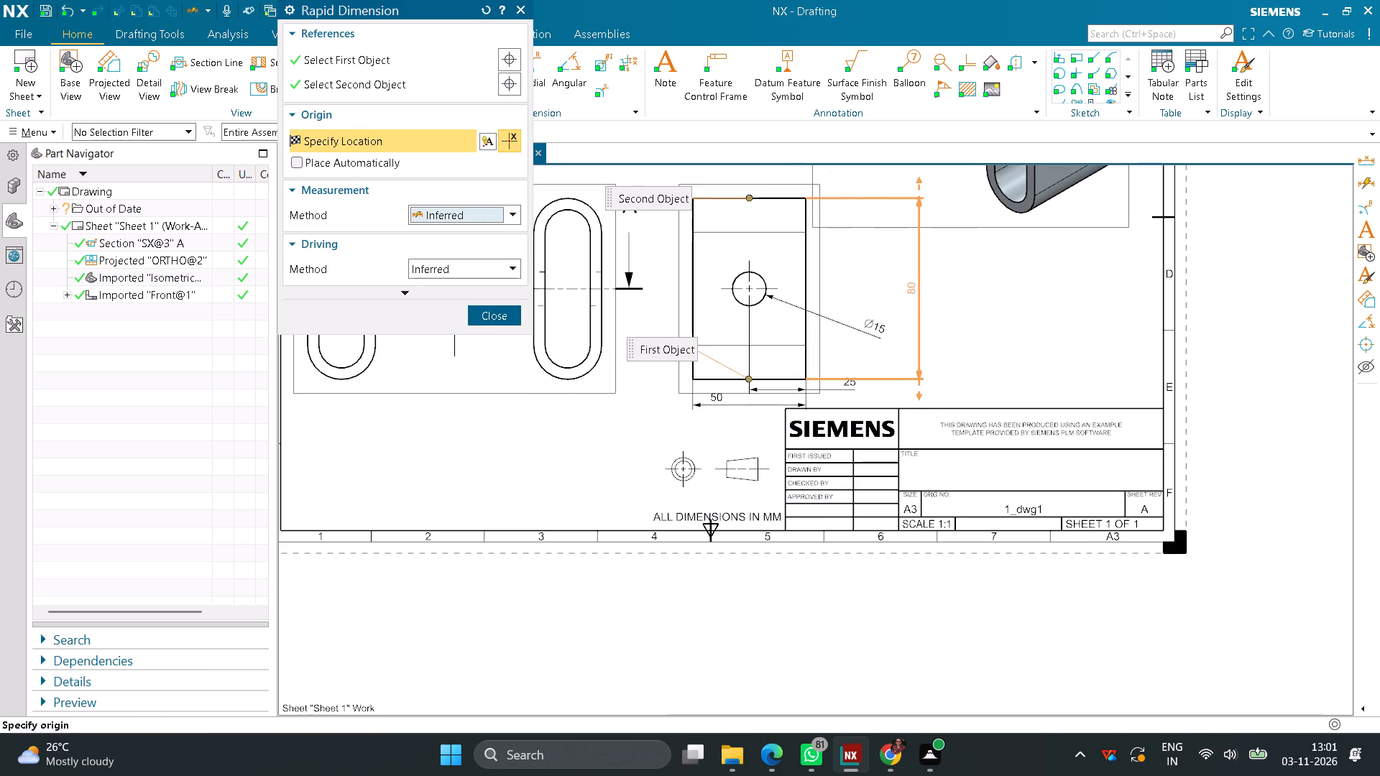
{"action": "left_click", "coordinate": [919, 305]}
Dimension the front view's central slot: its width, placed above the slot, and its straight edge length, placed below.
{"action": "scroll", "coordinate": [981, 342], "scroll_direction": "down", "scroll_amount": 2}
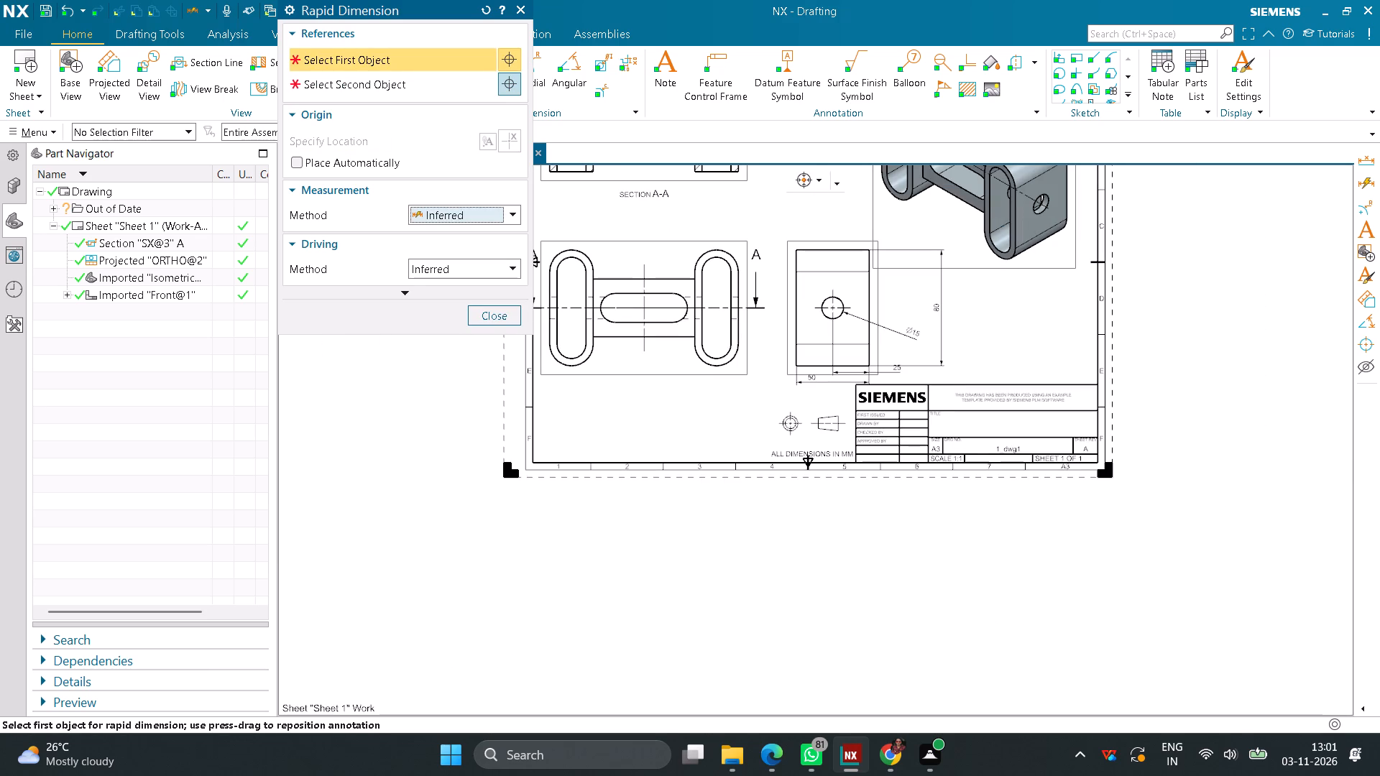
{"action": "scroll", "coordinate": [569, 265], "scroll_direction": "up", "scroll_amount": 2}
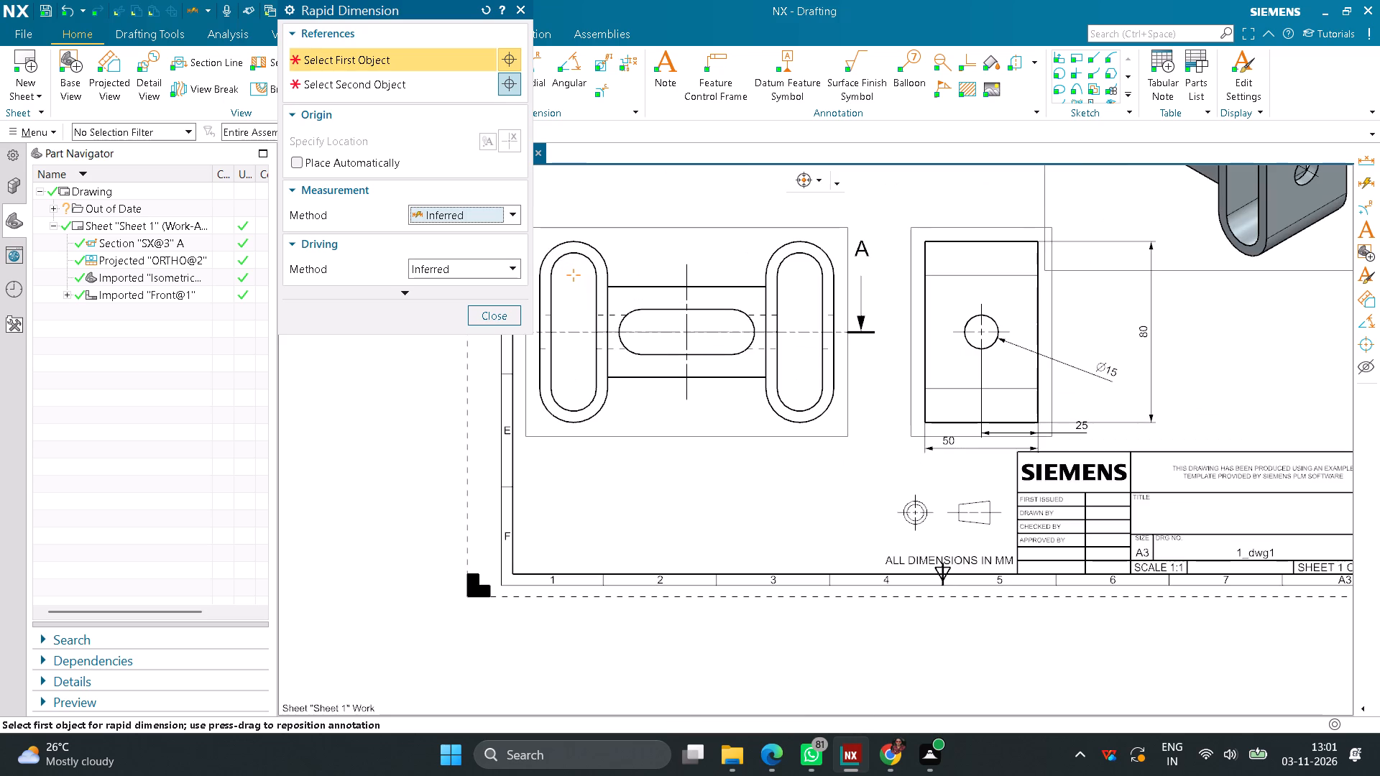
{"action": "scroll", "coordinate": [650, 282], "scroll_direction": "up", "scroll_amount": 4}
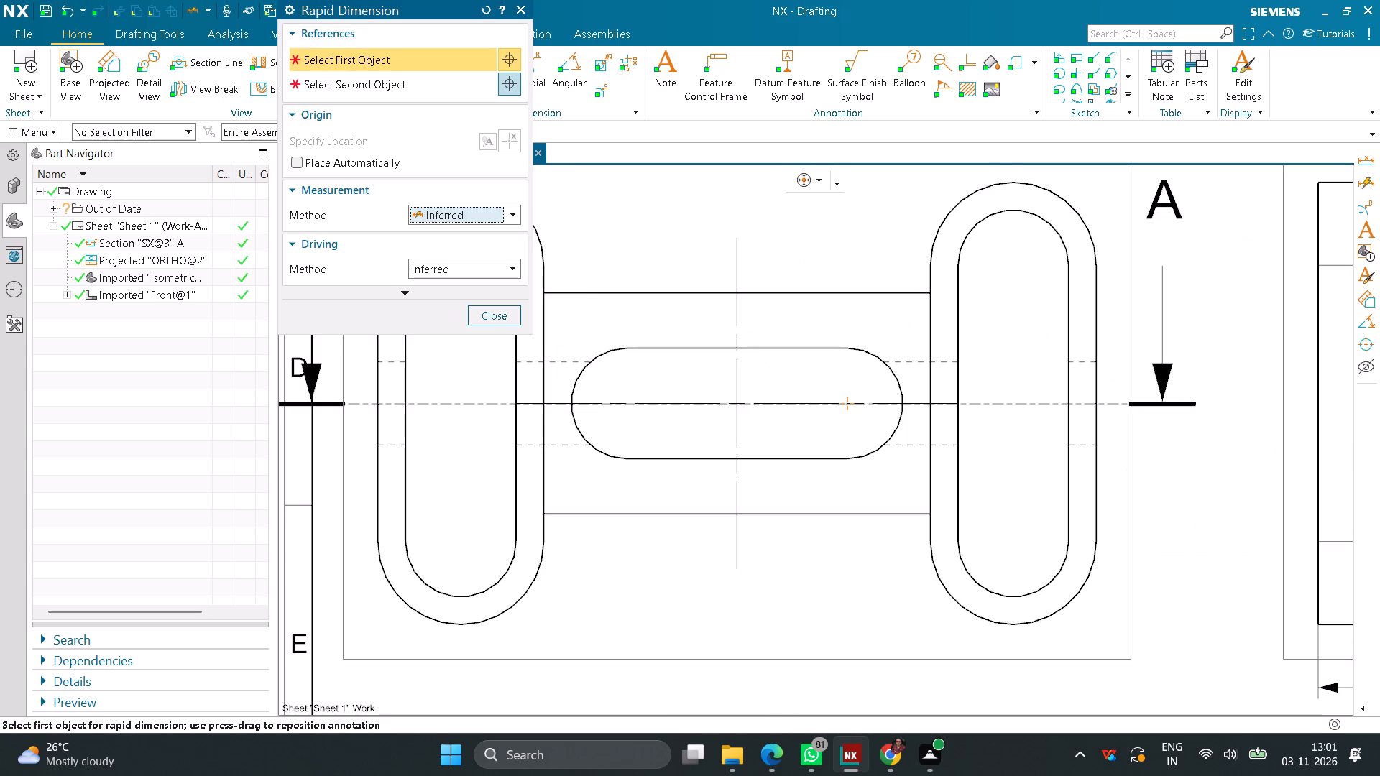
{"action": "left_click", "coordinate": [682, 348]}
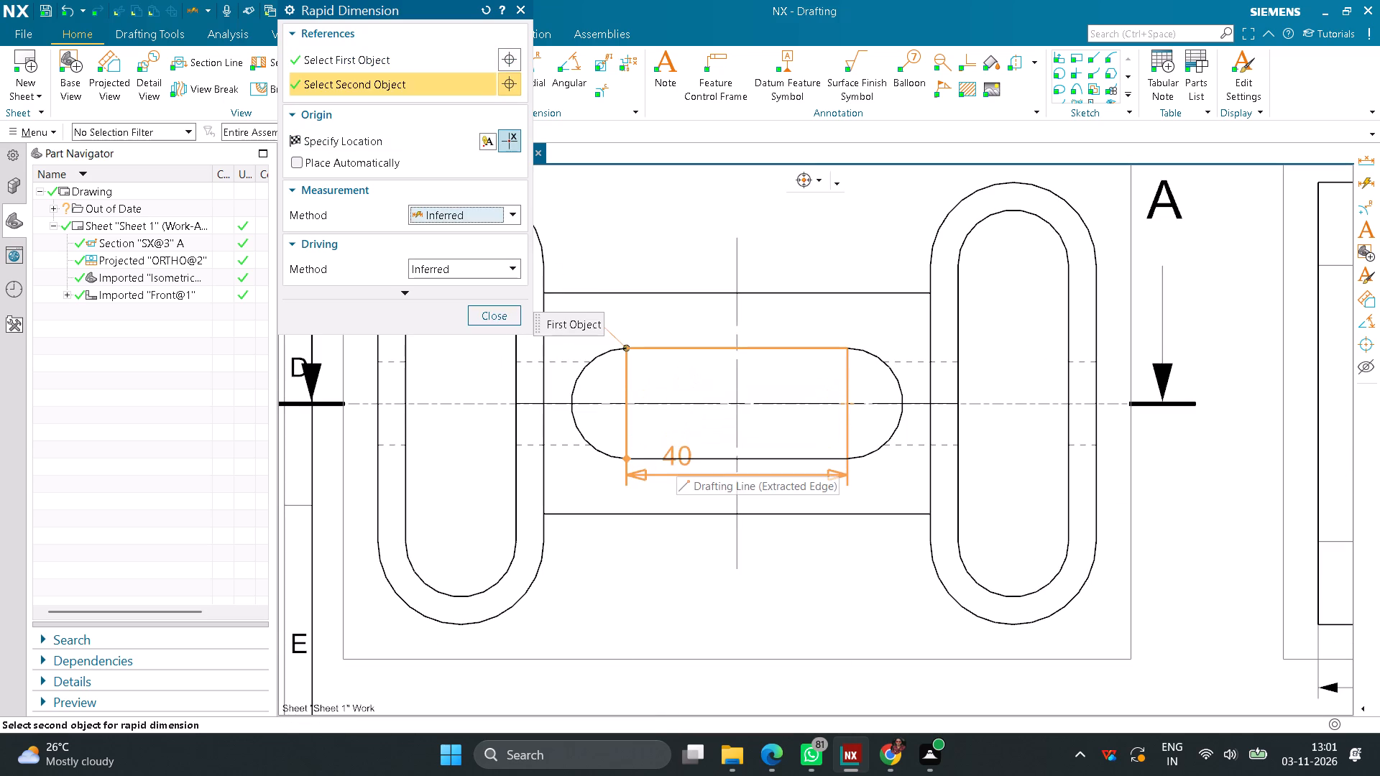
{"action": "left_click", "coordinate": [676, 458]}
{"action": "left_click", "coordinate": [665, 252]}
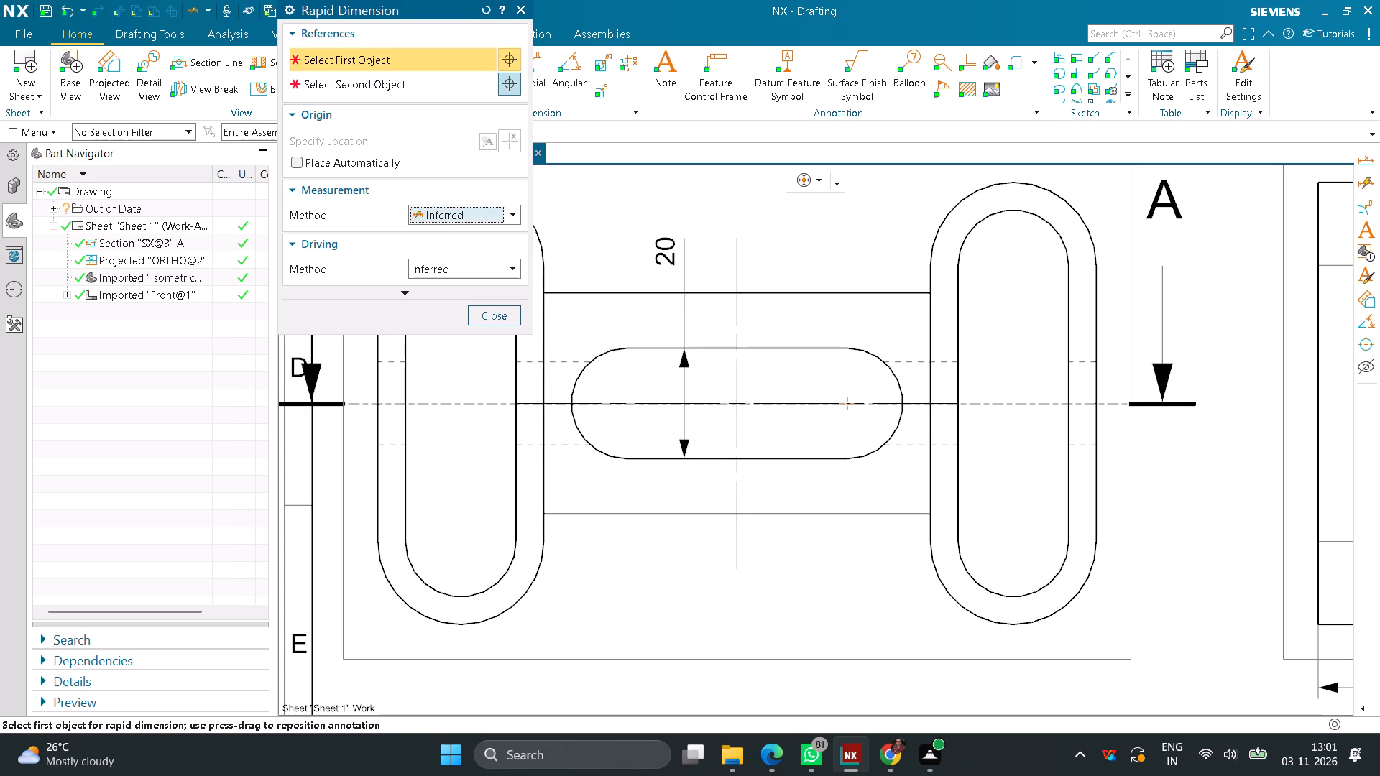
{"action": "left_click", "coordinate": [647, 458]}
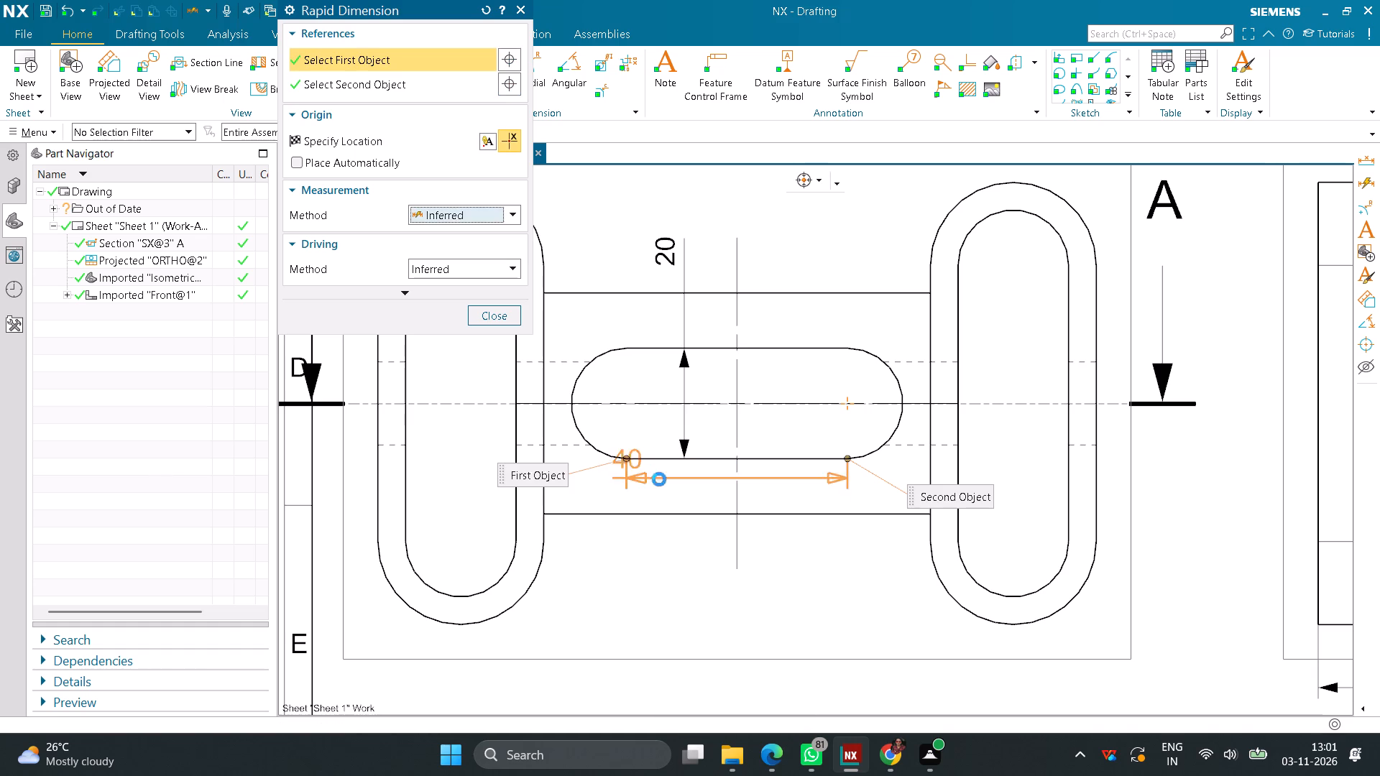
{"action": "left_click", "coordinate": [682, 549]}
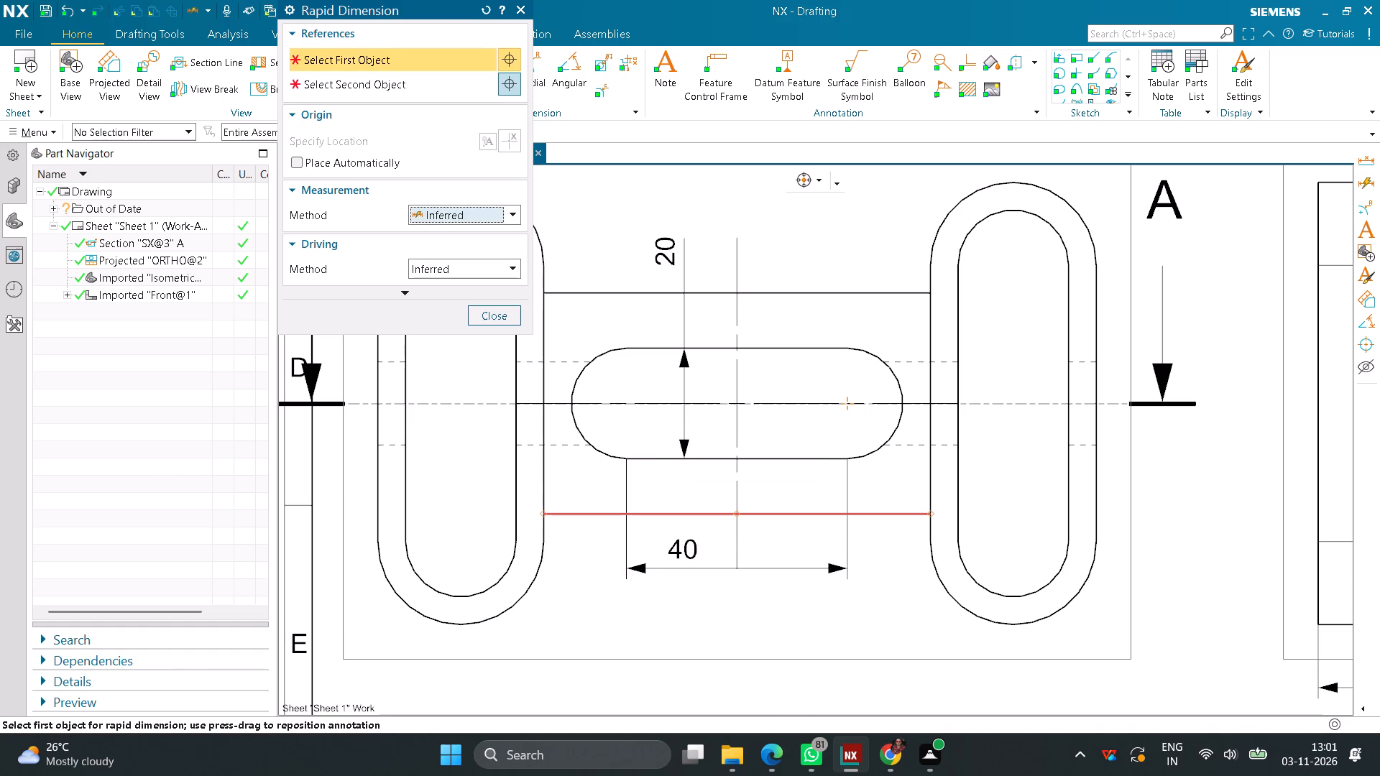
Add diameter dimensions for the outer and inner top arcs of the front view's right end loop, placed above the view.
{"action": "scroll", "coordinate": [982, 341], "scroll_direction": "down", "scroll_amount": 3}
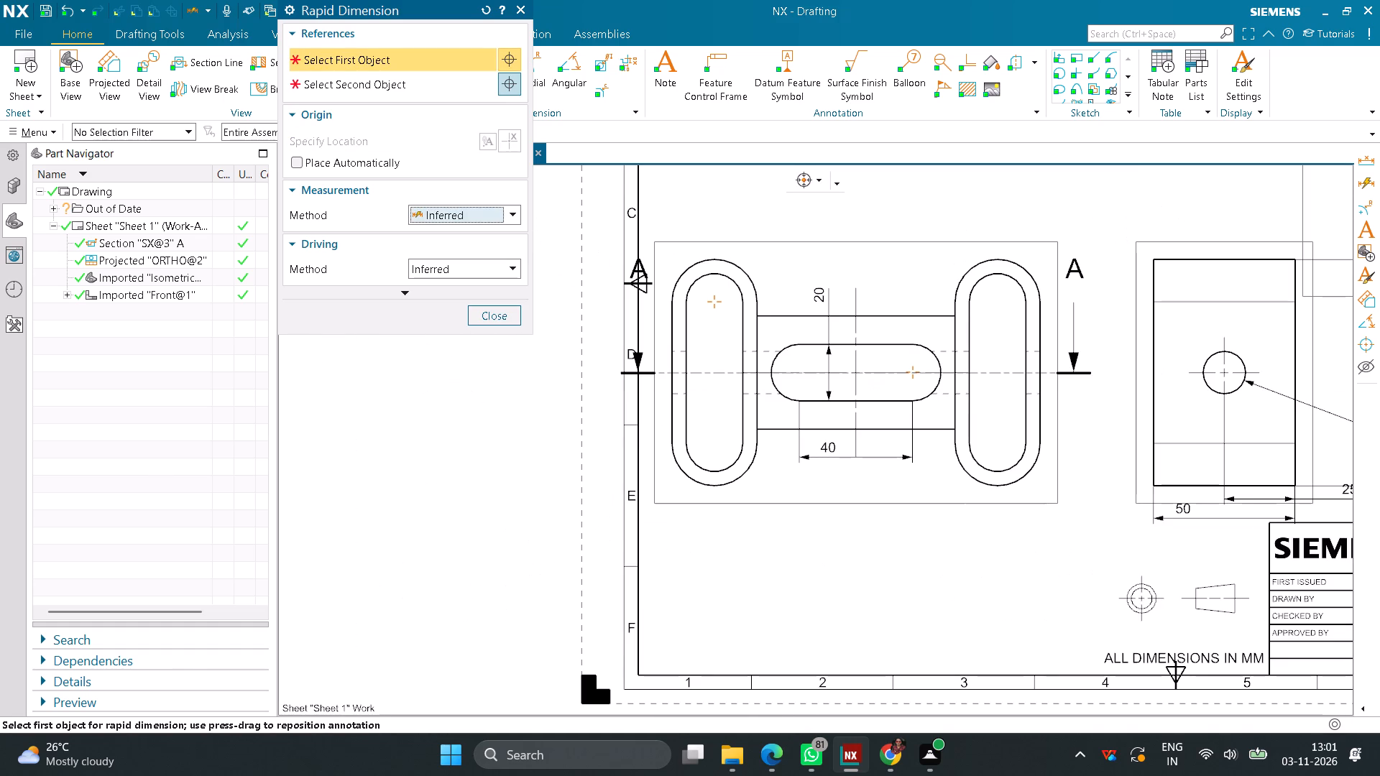
{"action": "left_click", "coordinate": [982, 260]}
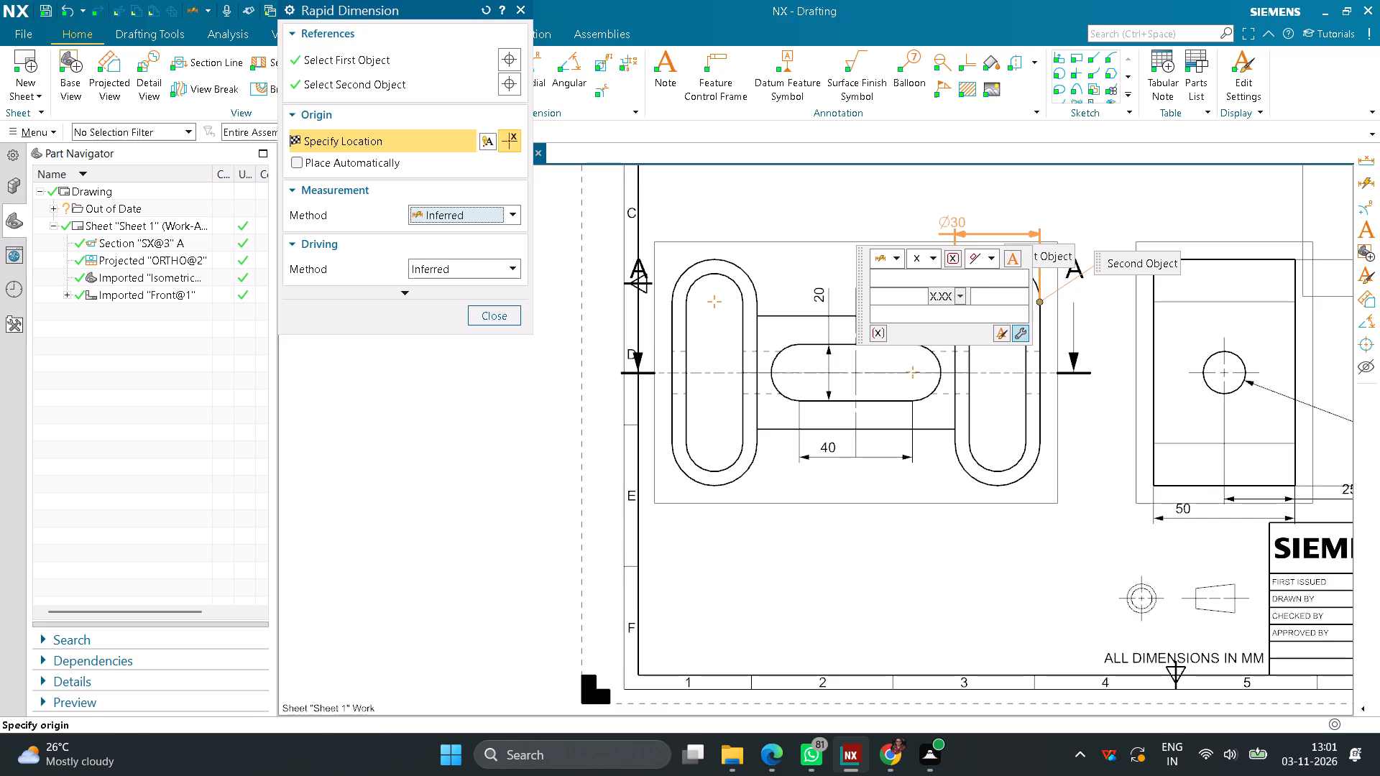
{"action": "left_click", "coordinate": [924, 222]}
{"action": "left_click", "coordinate": [994, 275]}
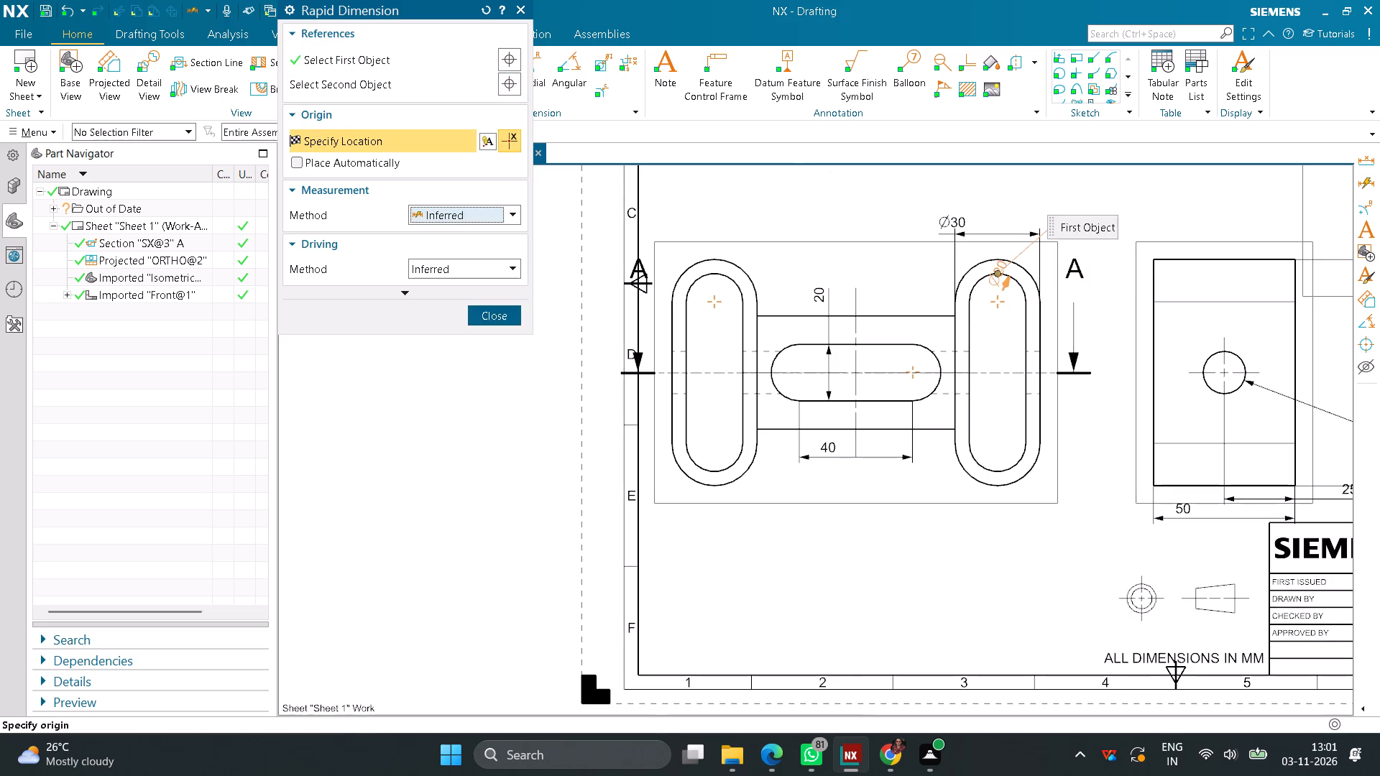
{"action": "left_click", "coordinate": [1000, 221]}
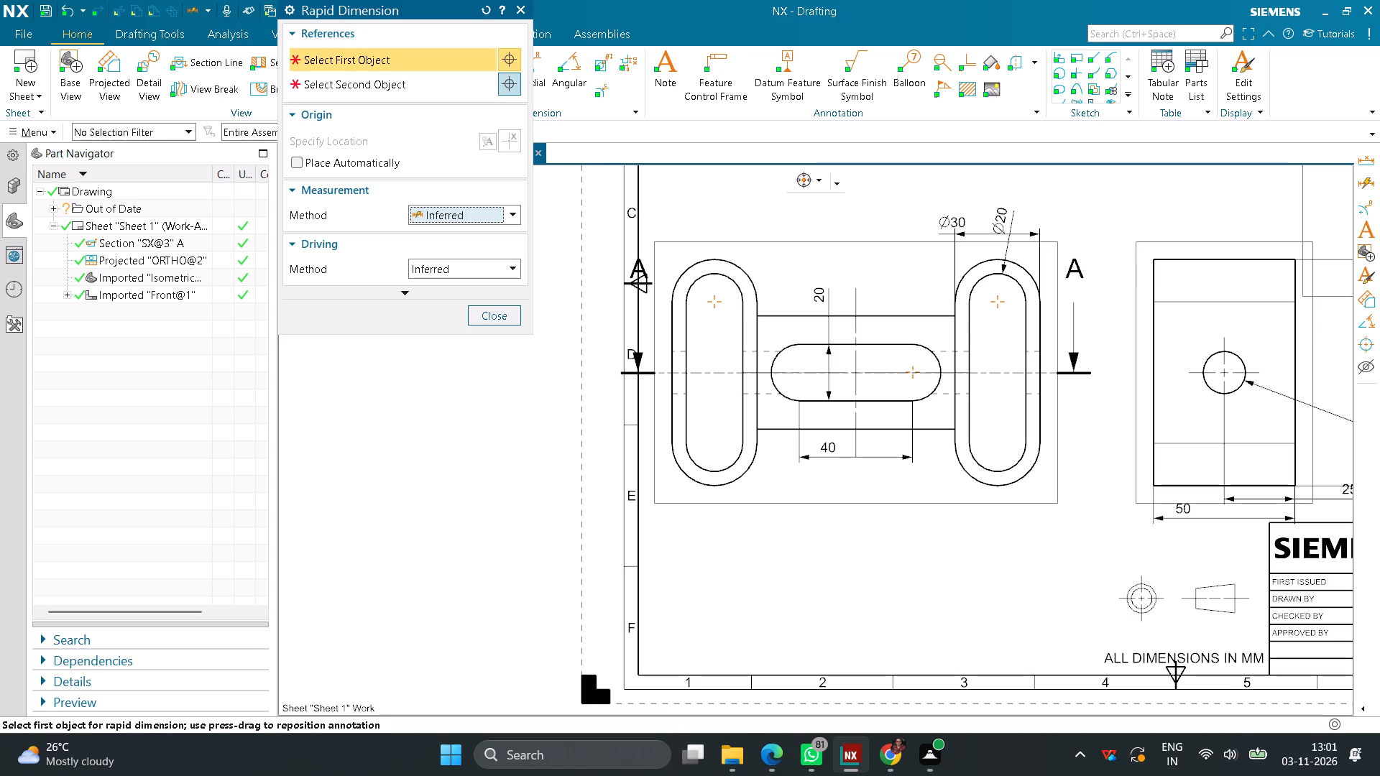
Dimension the front view's overall length between its outermost vertical edges, placed below the view.
{"action": "left_click", "coordinate": [671, 429]}
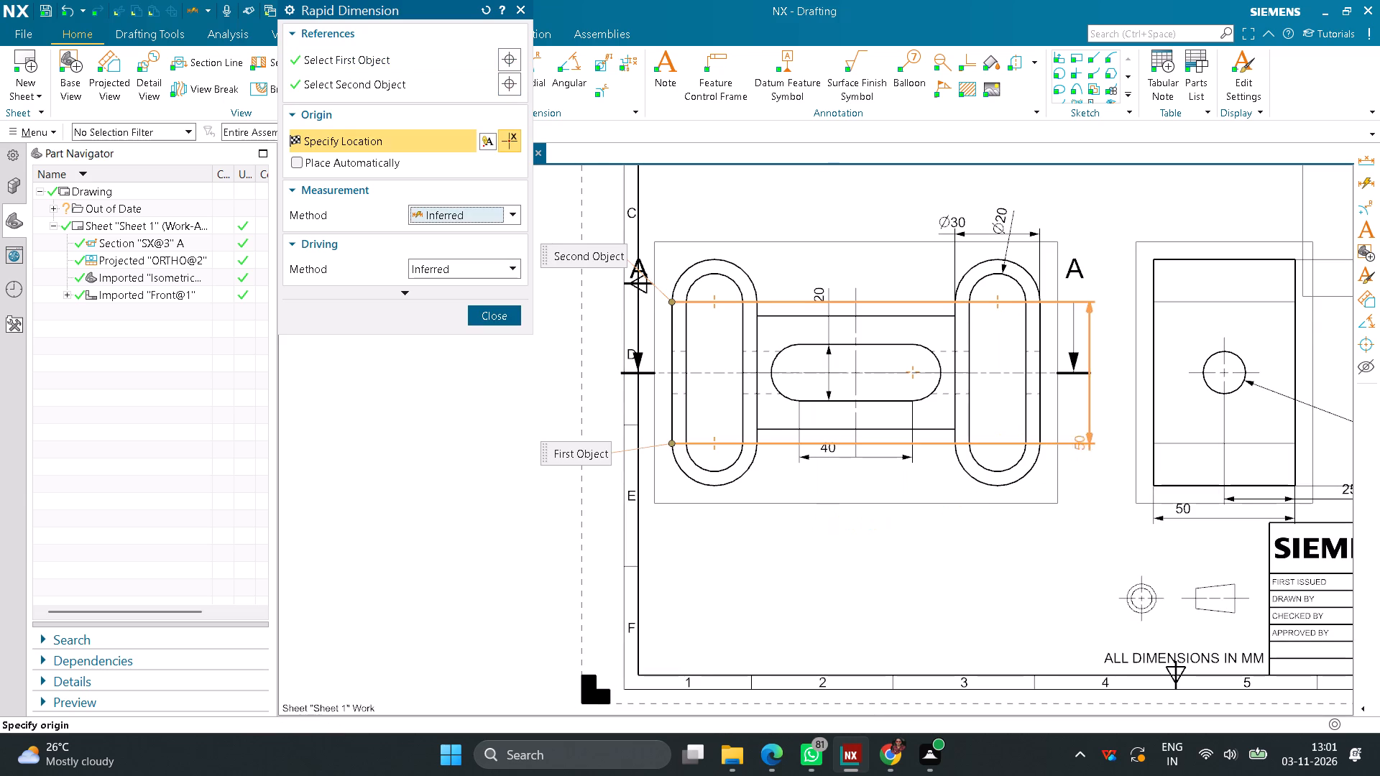
{"action": "left_click", "coordinate": [1044, 423]}
{"action": "left_click", "coordinate": [887, 544]}
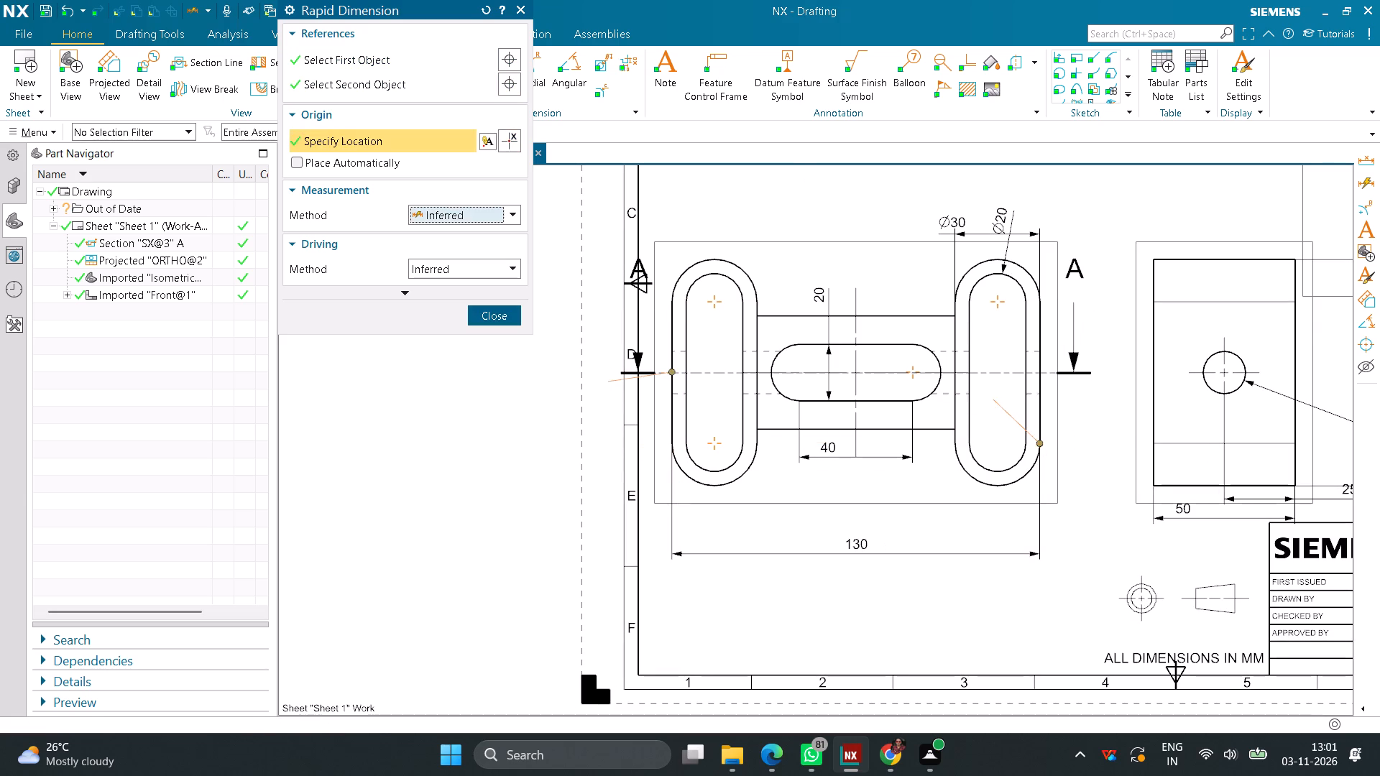
In section view A-A, dimension the distance between the inner faces of the two end loops, placed above the connecting bar.
{"action": "scroll", "coordinate": [892, 490], "scroll_direction": "down", "scroll_amount": 4}
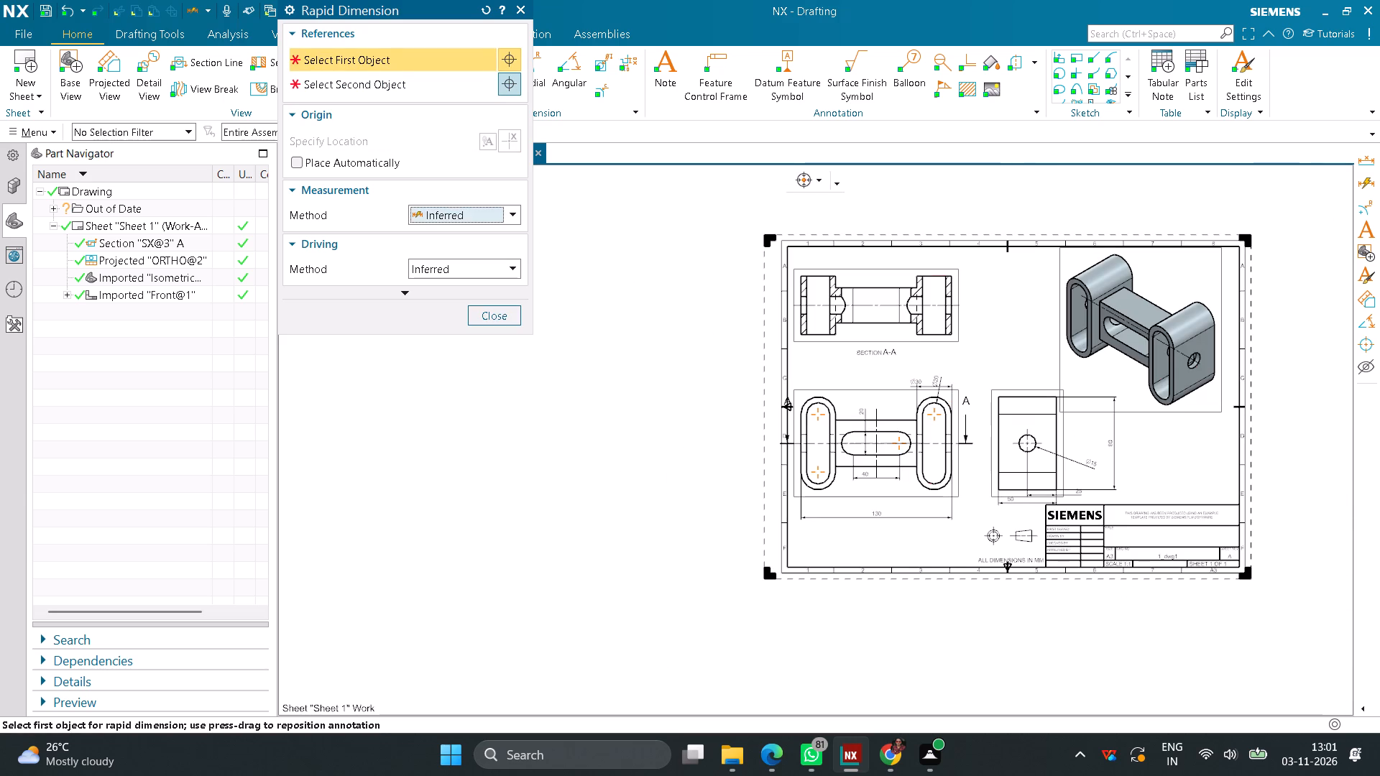
{"action": "scroll", "coordinate": [848, 259], "scroll_direction": "up", "scroll_amount": 7}
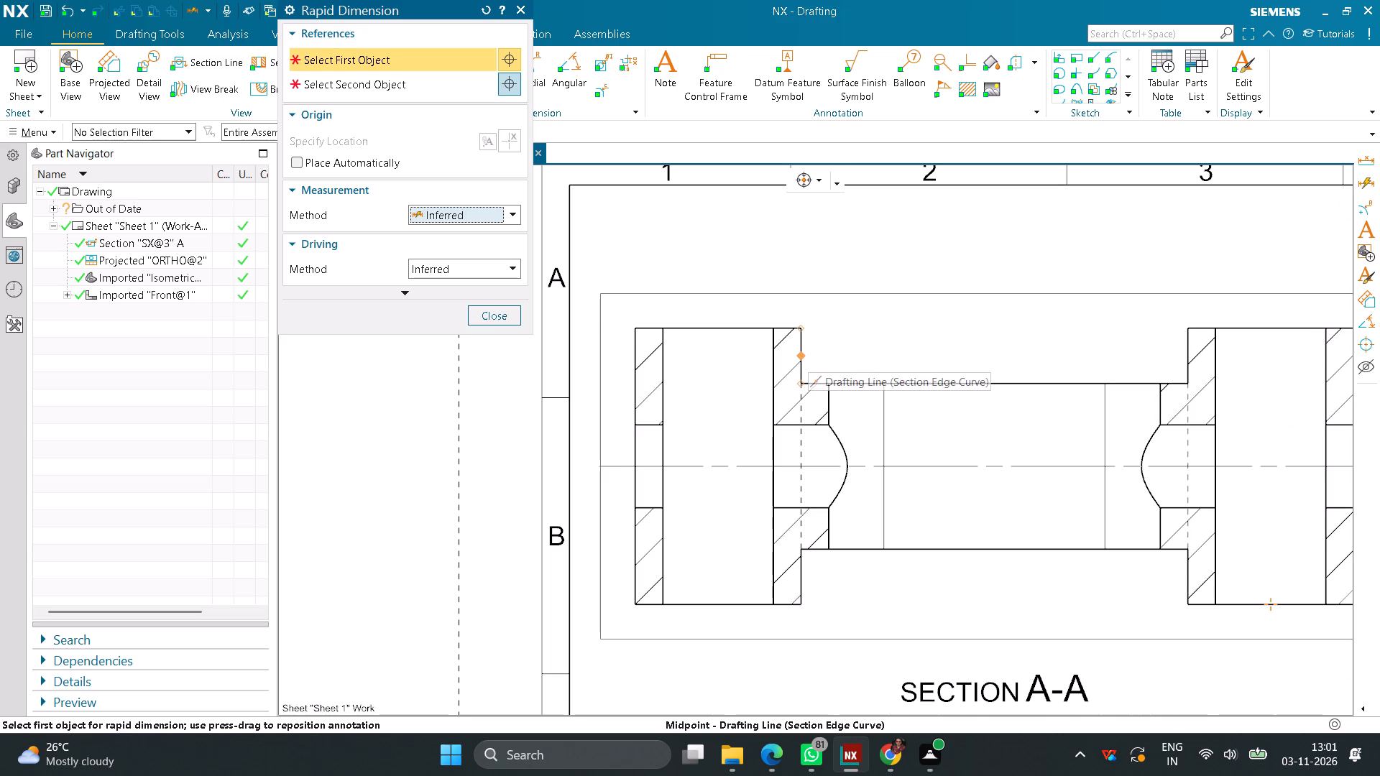
{"action": "left_click", "coordinate": [808, 354]}
{"action": "left_click", "coordinate": [1184, 359]}
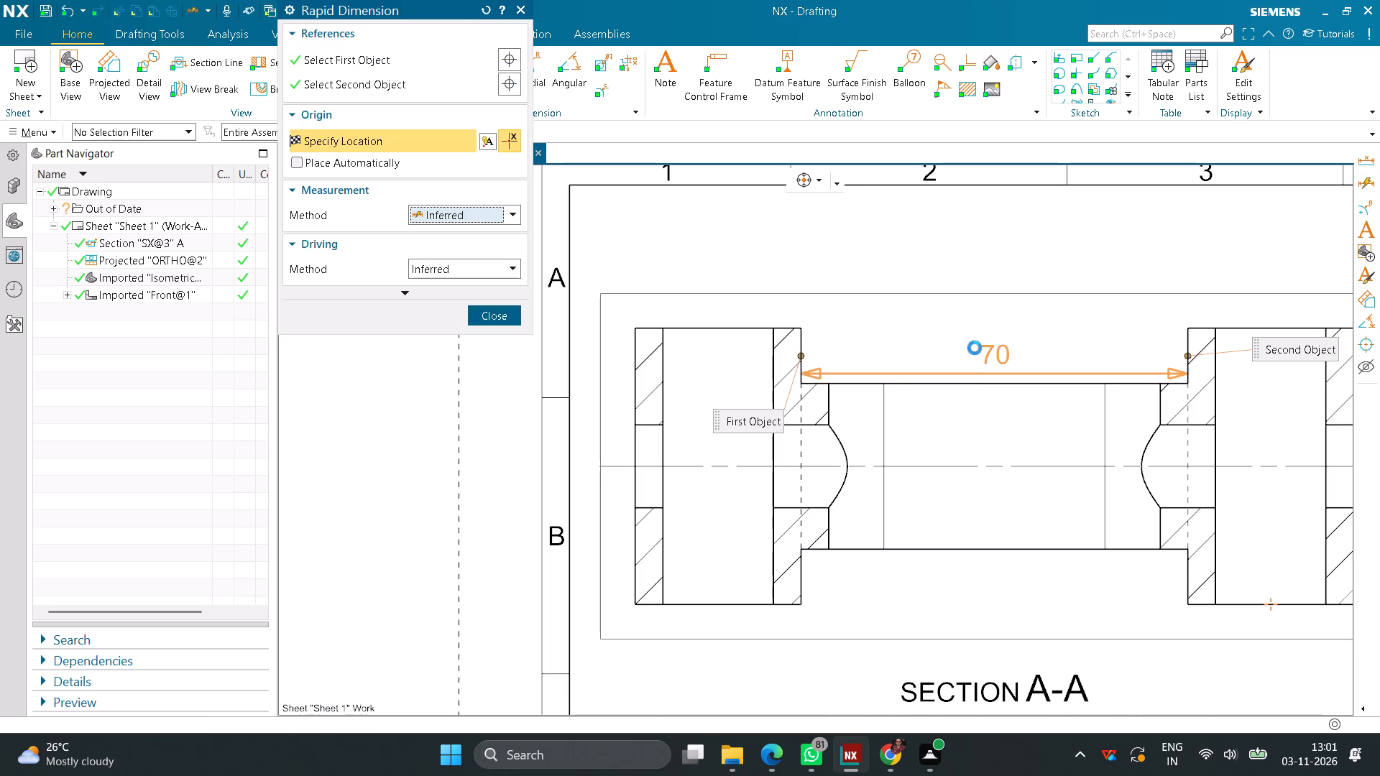
{"action": "left_click", "coordinate": [965, 334]}
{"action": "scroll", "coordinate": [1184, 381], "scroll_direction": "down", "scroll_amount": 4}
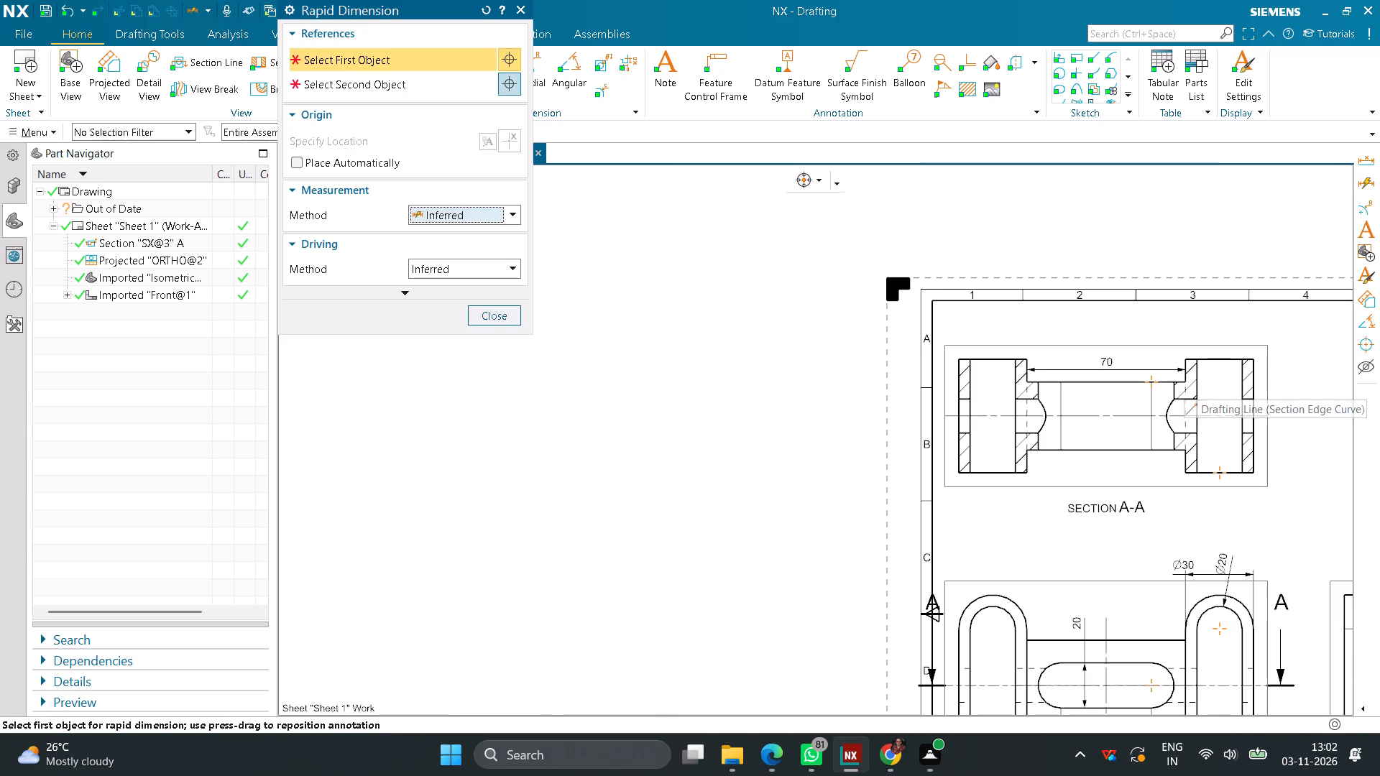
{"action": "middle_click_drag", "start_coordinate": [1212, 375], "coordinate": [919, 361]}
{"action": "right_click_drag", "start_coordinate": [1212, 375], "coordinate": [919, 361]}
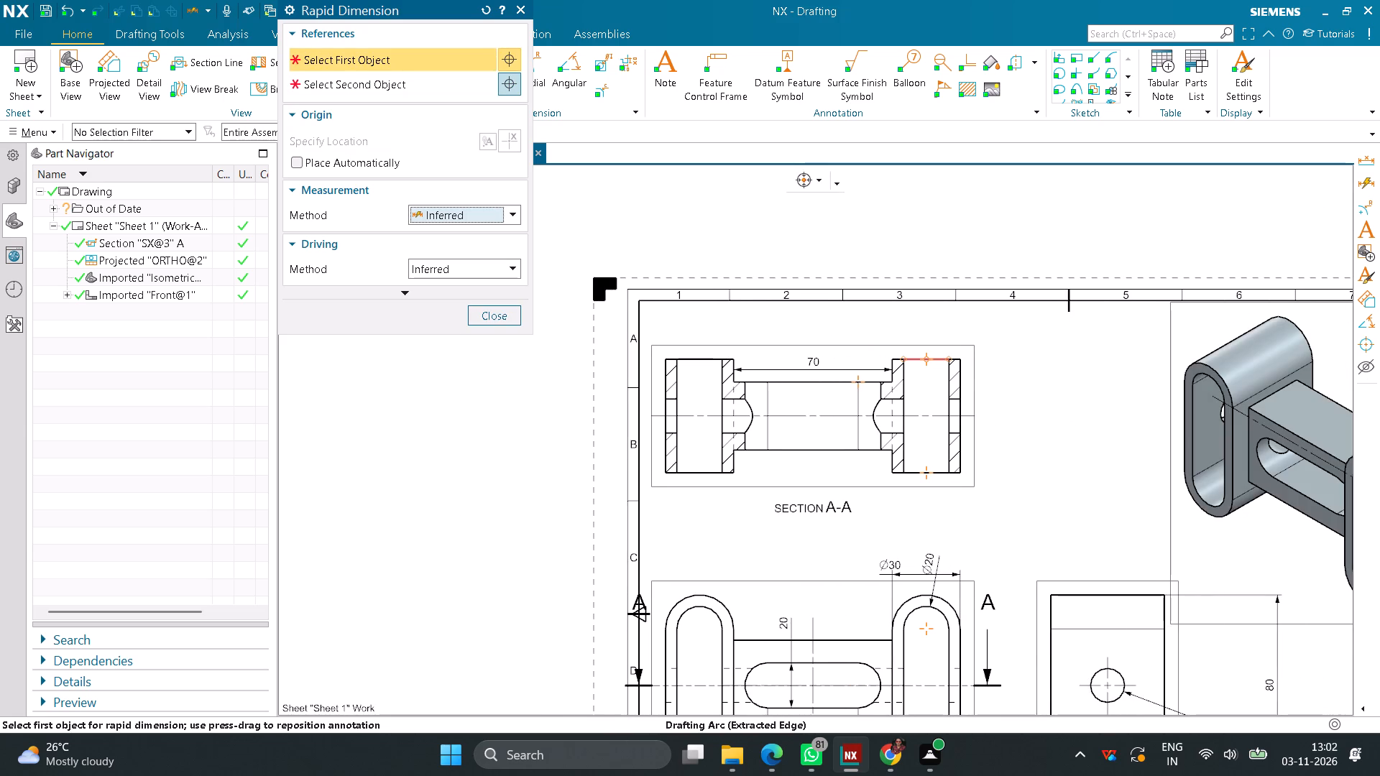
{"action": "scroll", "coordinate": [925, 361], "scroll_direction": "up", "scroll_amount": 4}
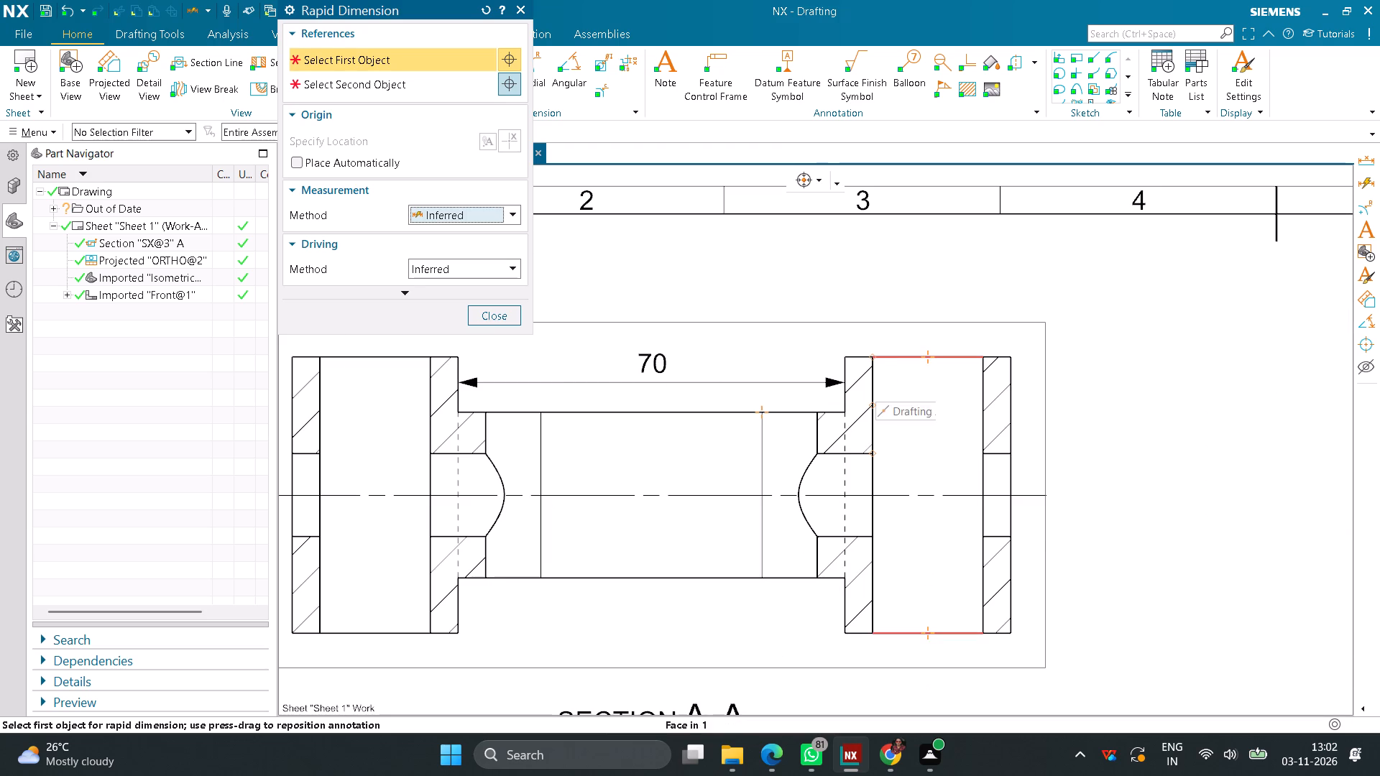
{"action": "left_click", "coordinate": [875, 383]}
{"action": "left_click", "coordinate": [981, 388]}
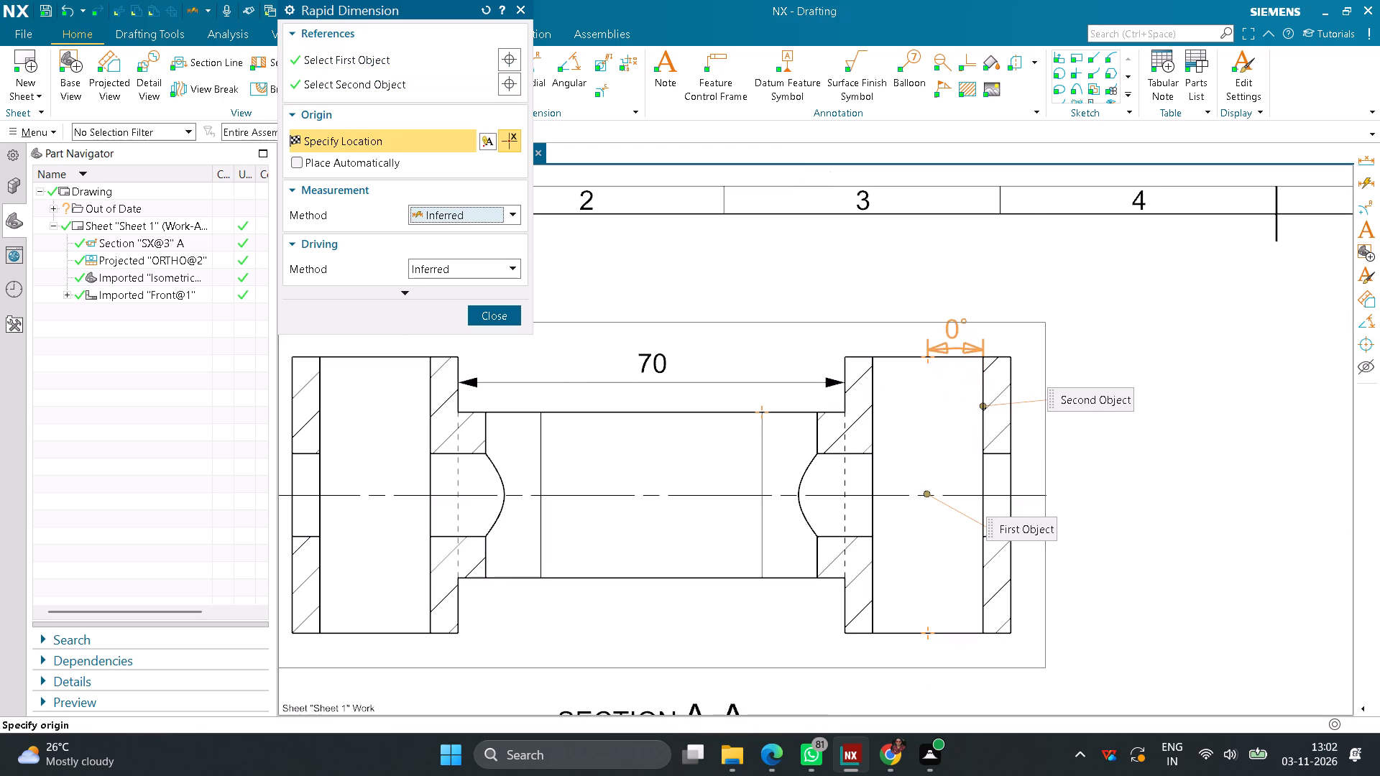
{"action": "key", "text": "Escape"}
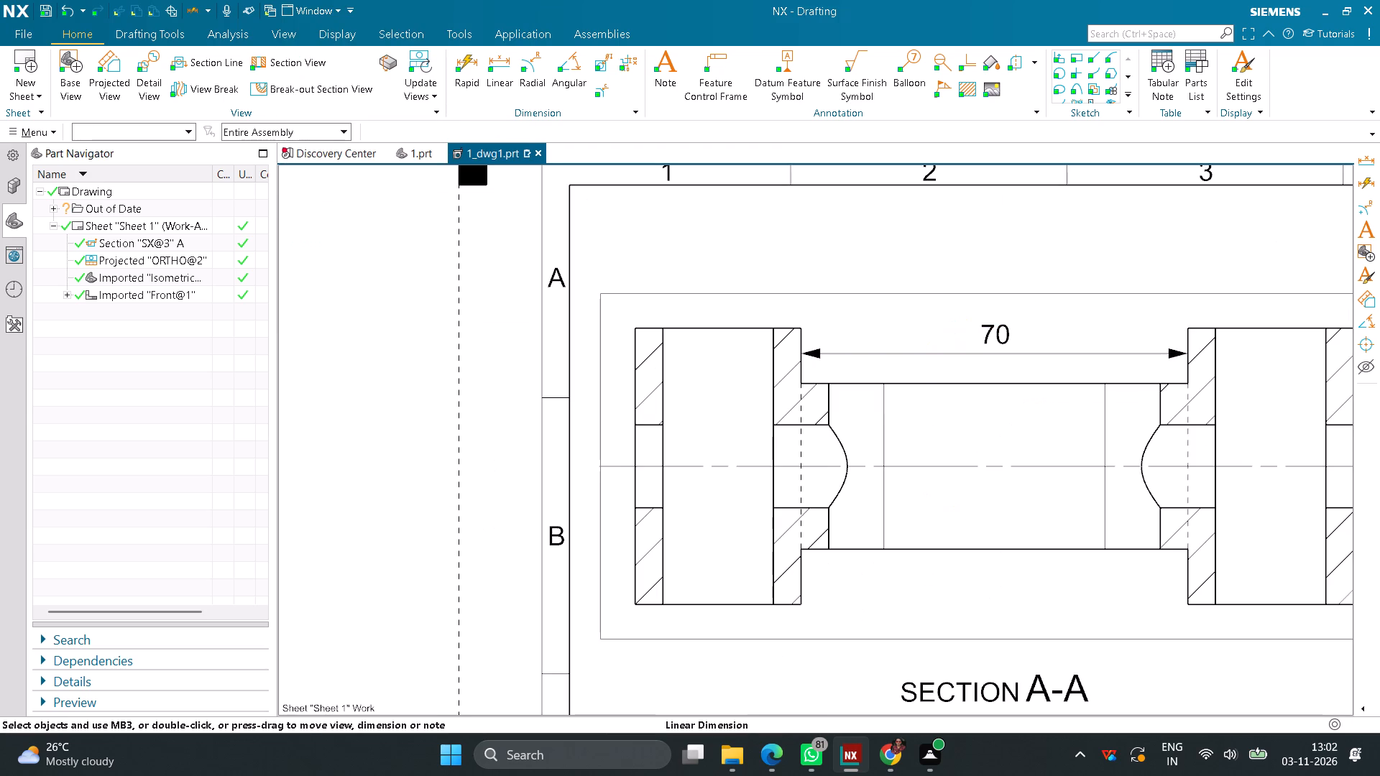
In section A-A, dimension the left end loop's opening width above the view and its full depth on the left side.
{"action": "left_click", "coordinate": [477, 66]}
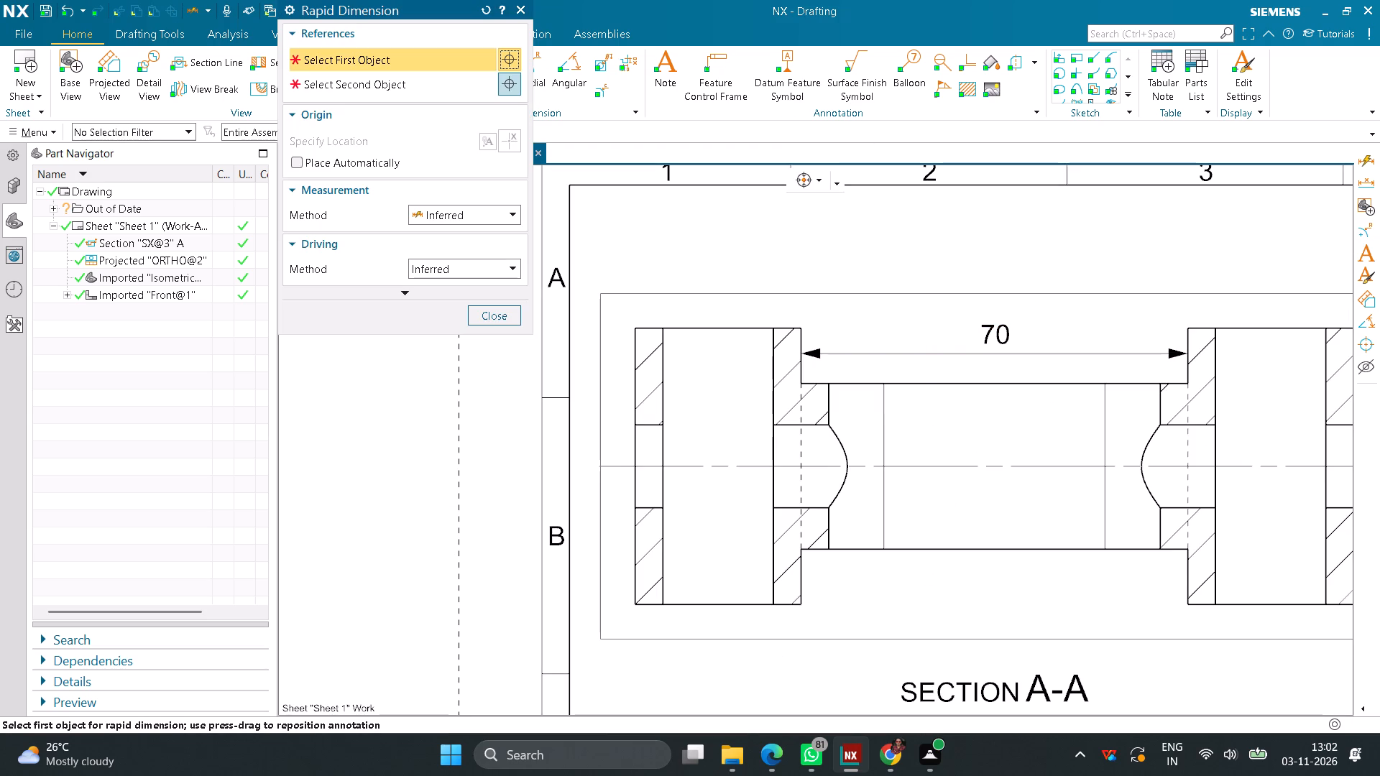
{"action": "left_click", "coordinate": [660, 358]}
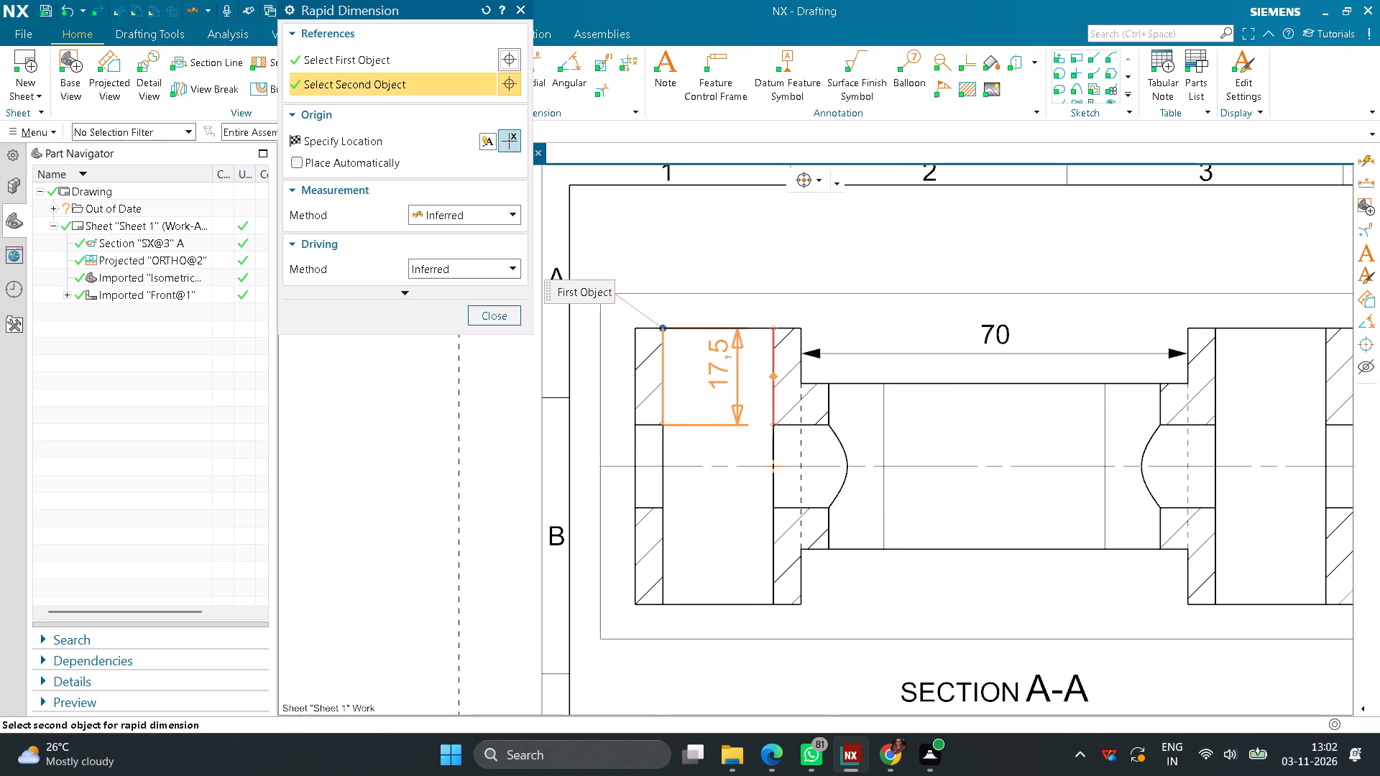
{"action": "left_click", "coordinate": [768, 363]}
{"action": "left_click", "coordinate": [730, 277]}
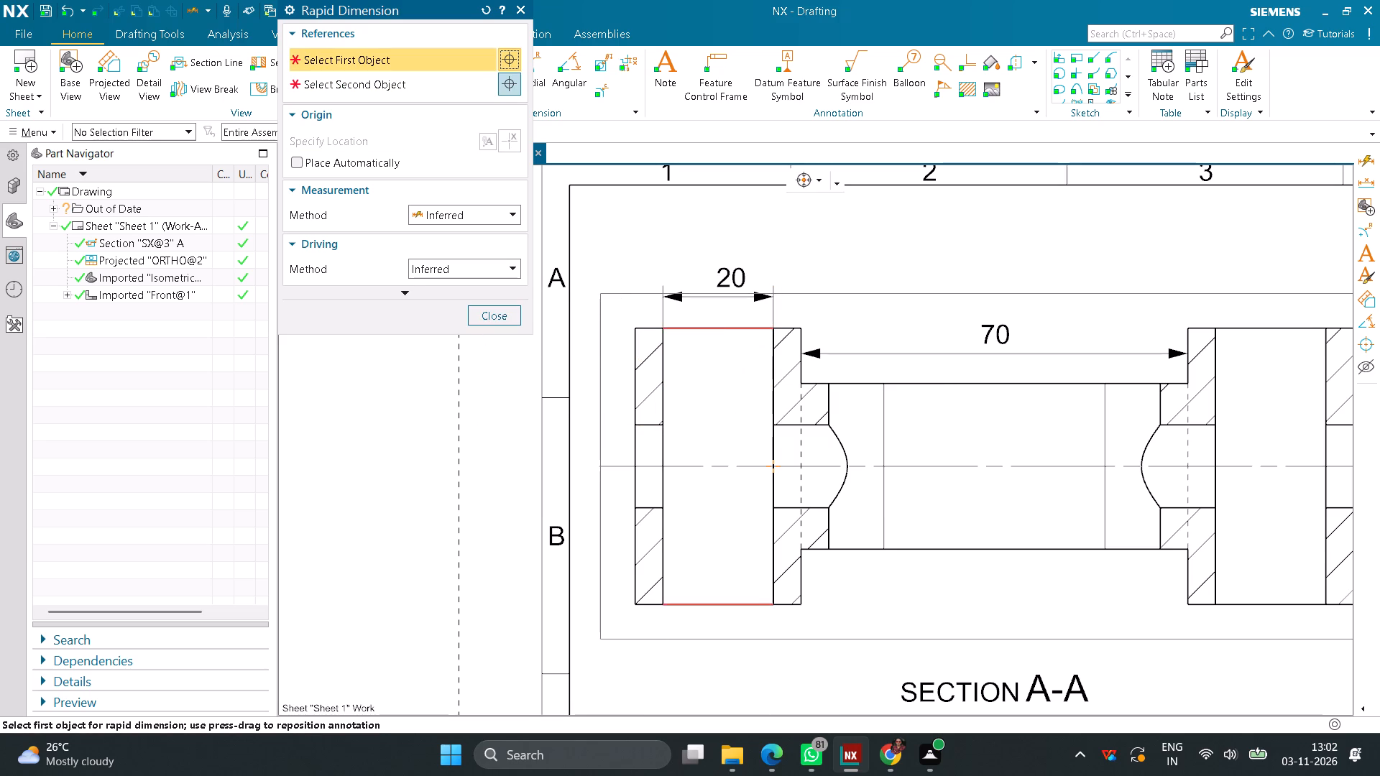
{"action": "left_click", "coordinate": [717, 325]}
{"action": "left_click", "coordinate": [715, 602]}
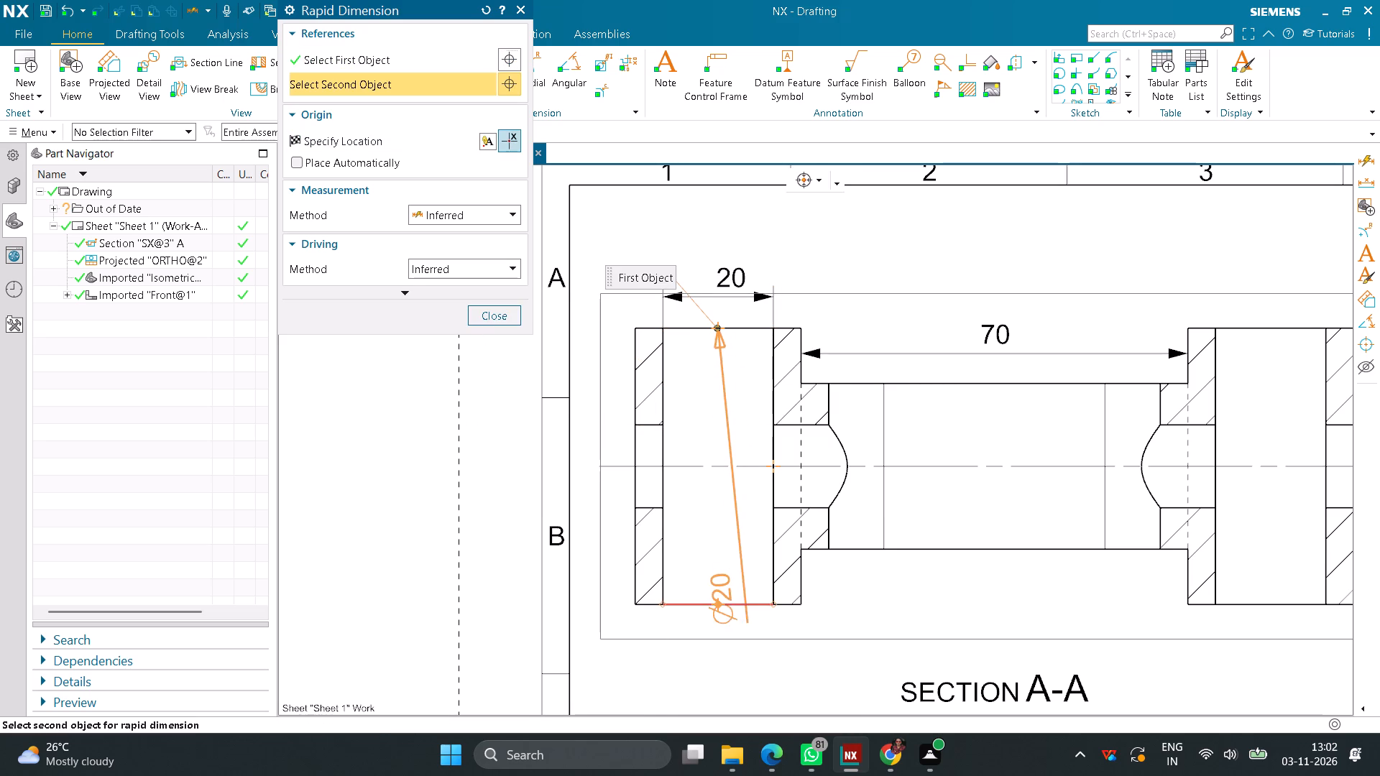
{"action": "left_click", "coordinate": [592, 491]}
Using Rapid Dimension with the Cylindrical method, dimension the cross hole's diameter in section A-A, placed to the view's right.
{"action": "scroll", "coordinate": [839, 503], "scroll_direction": "down", "scroll_amount": 4}
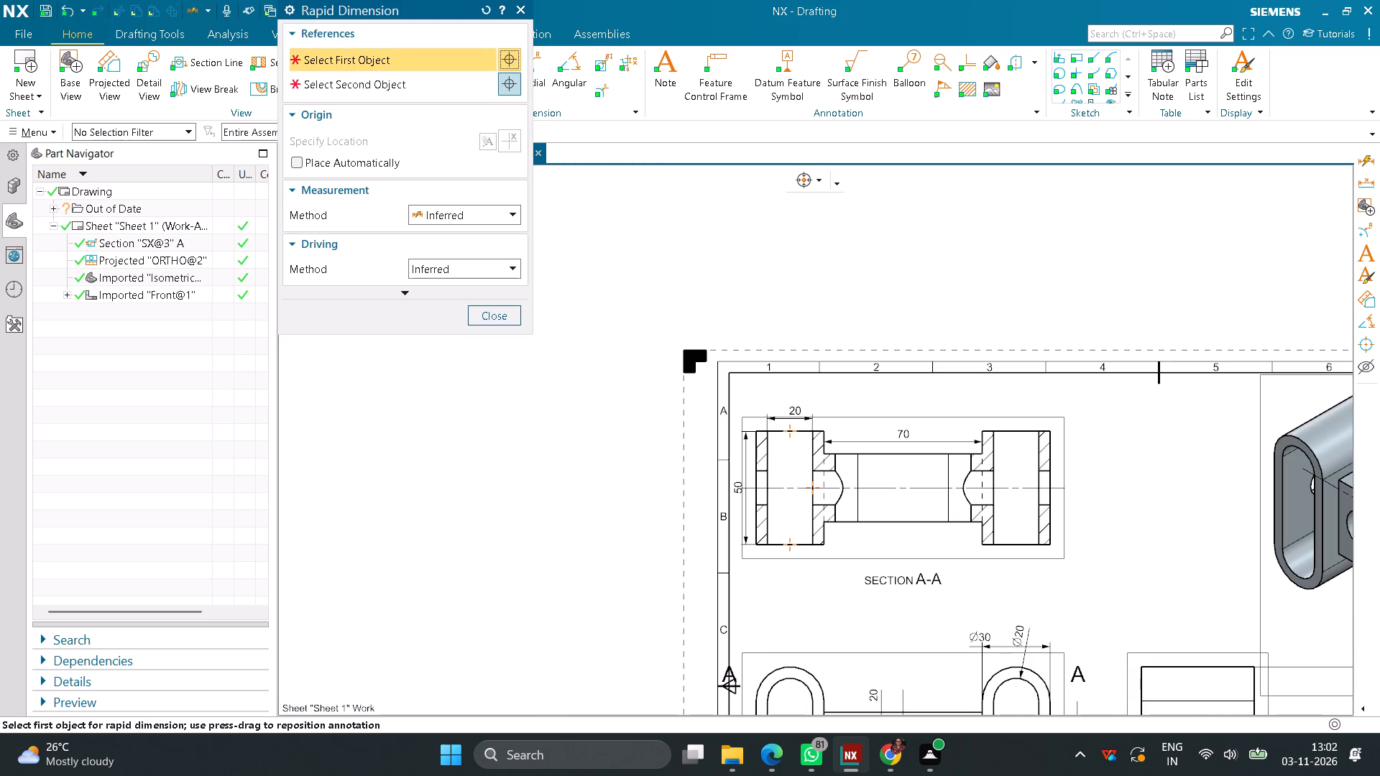
{"action": "scroll", "coordinate": [1131, 496], "scroll_direction": "up", "scroll_amount": 3}
{"action": "left_click", "coordinate": [515, 220]}
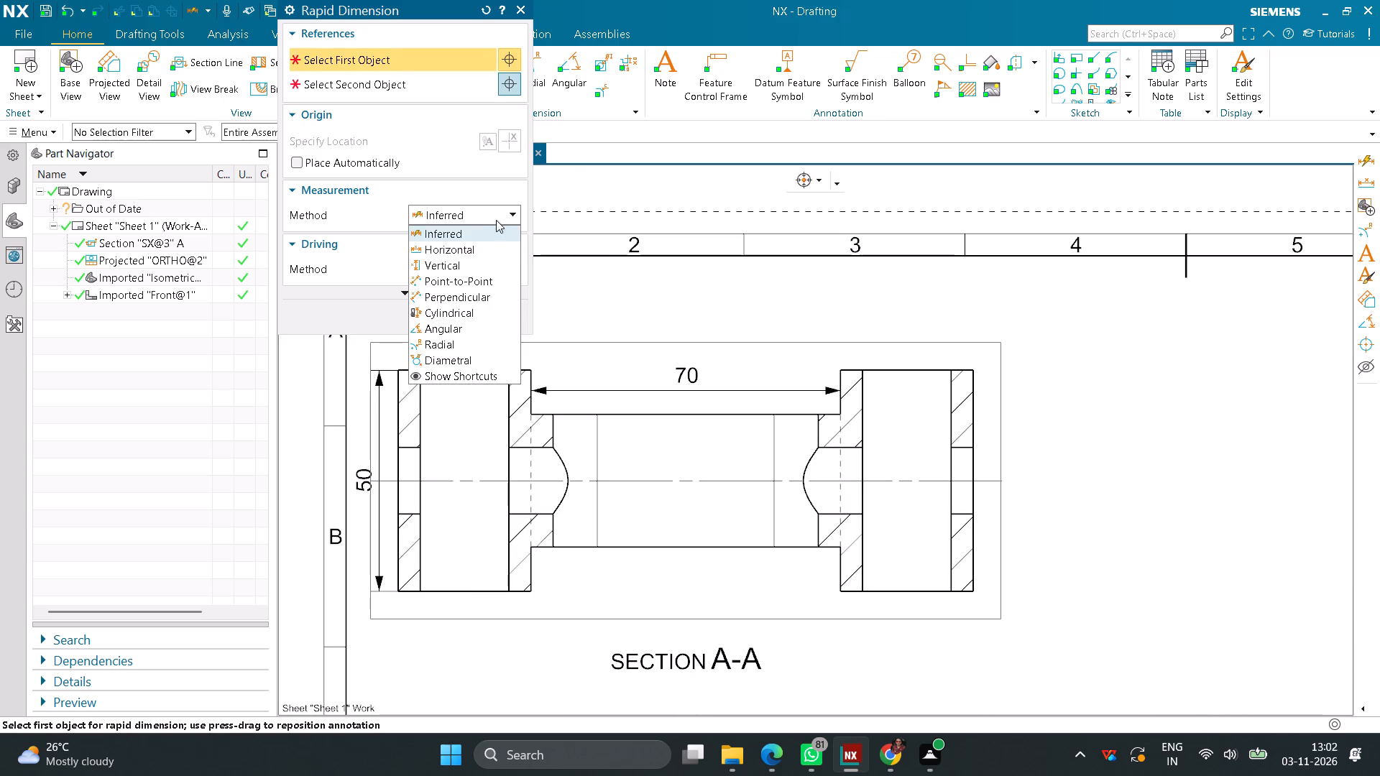
{"action": "left_click", "coordinate": [453, 309]}
{"action": "scroll", "coordinate": [995, 451], "scroll_direction": "up", "scroll_amount": 4}
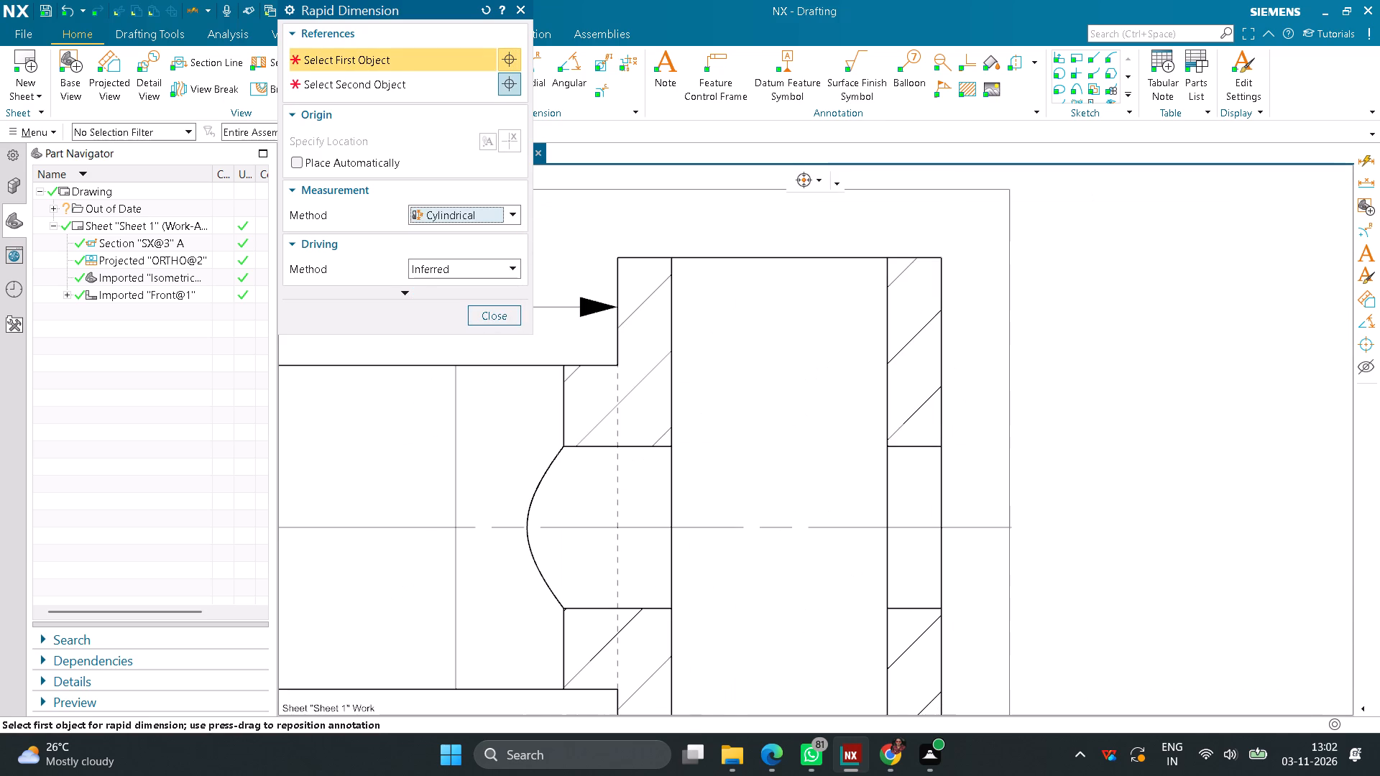
{"action": "left_click", "coordinate": [917, 445]}
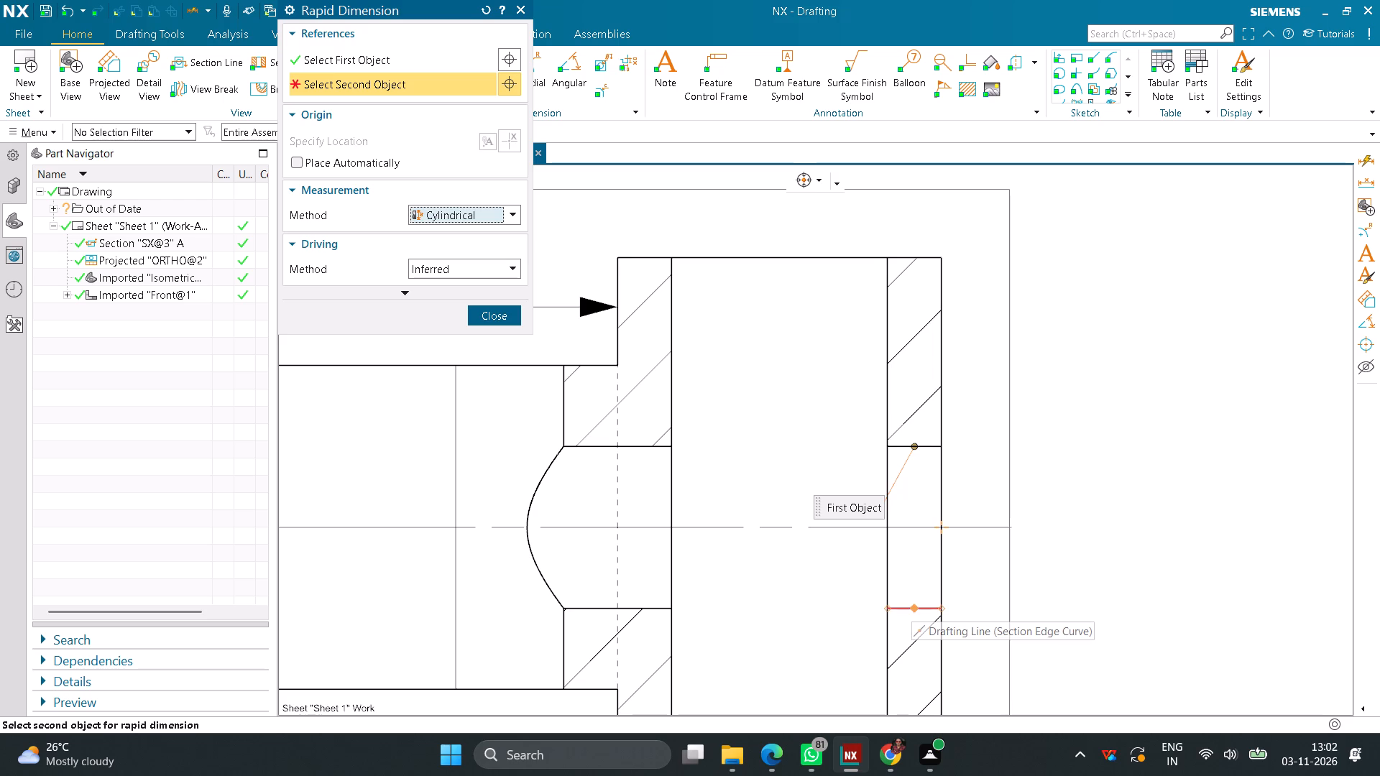
{"action": "left_click", "coordinate": [911, 610]}
{"action": "left_click", "coordinate": [1101, 517]}
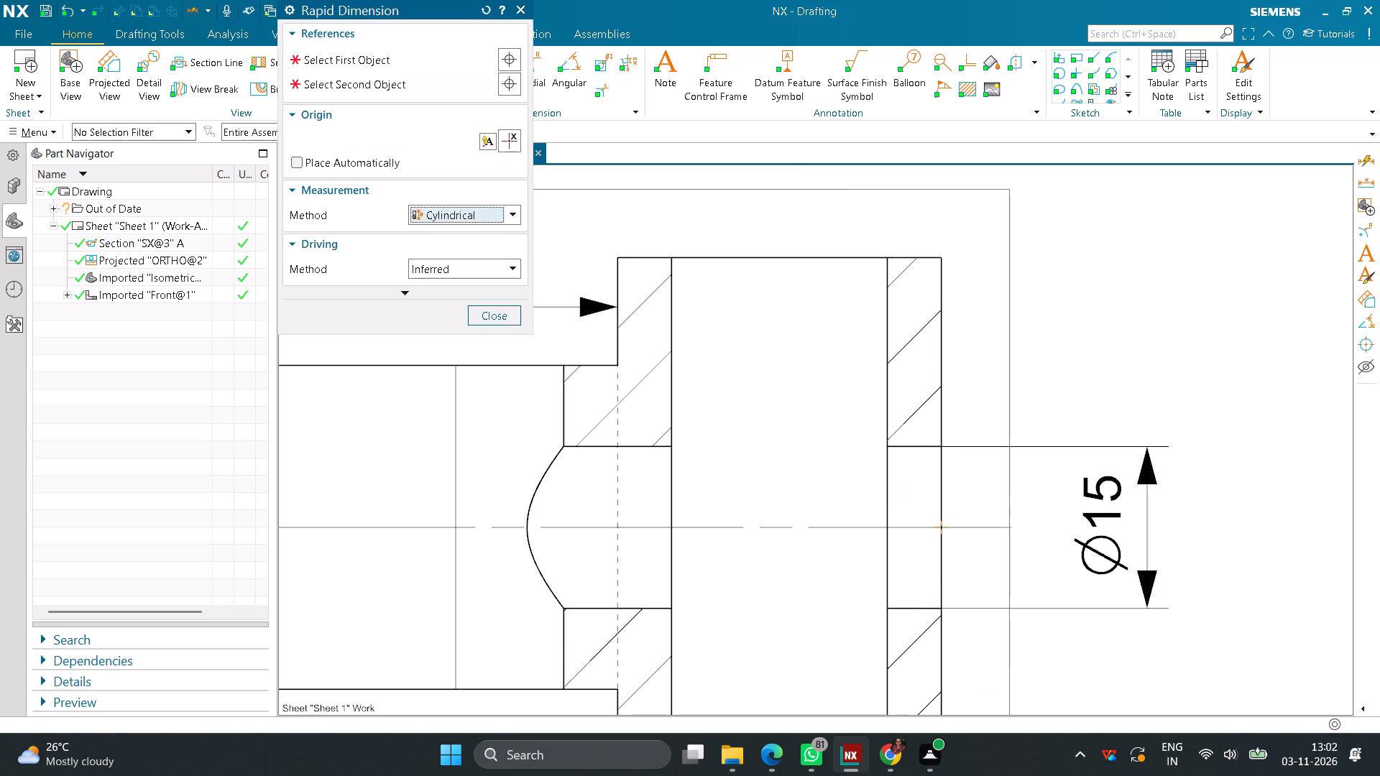
{"action": "scroll", "coordinate": [1101, 517], "scroll_direction": "down", "scroll_amount": 8}
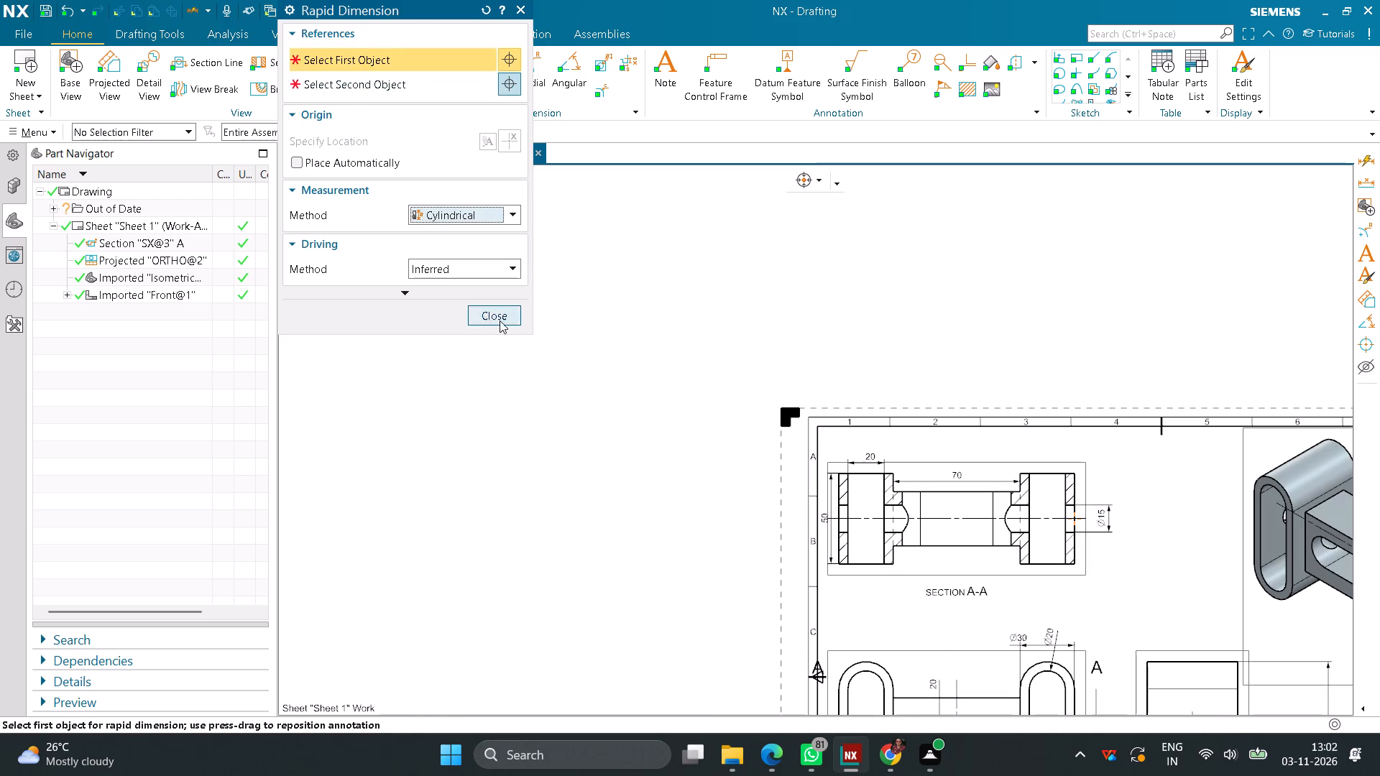
Move the front view's overall length dimension and the side view's hole diameter and overall height dimensions closer to their views.
{"action": "left_click", "coordinate": [493, 317]}
{"action": "scroll", "coordinate": [732, 502], "scroll_direction": "down", "scroll_amount": 7}
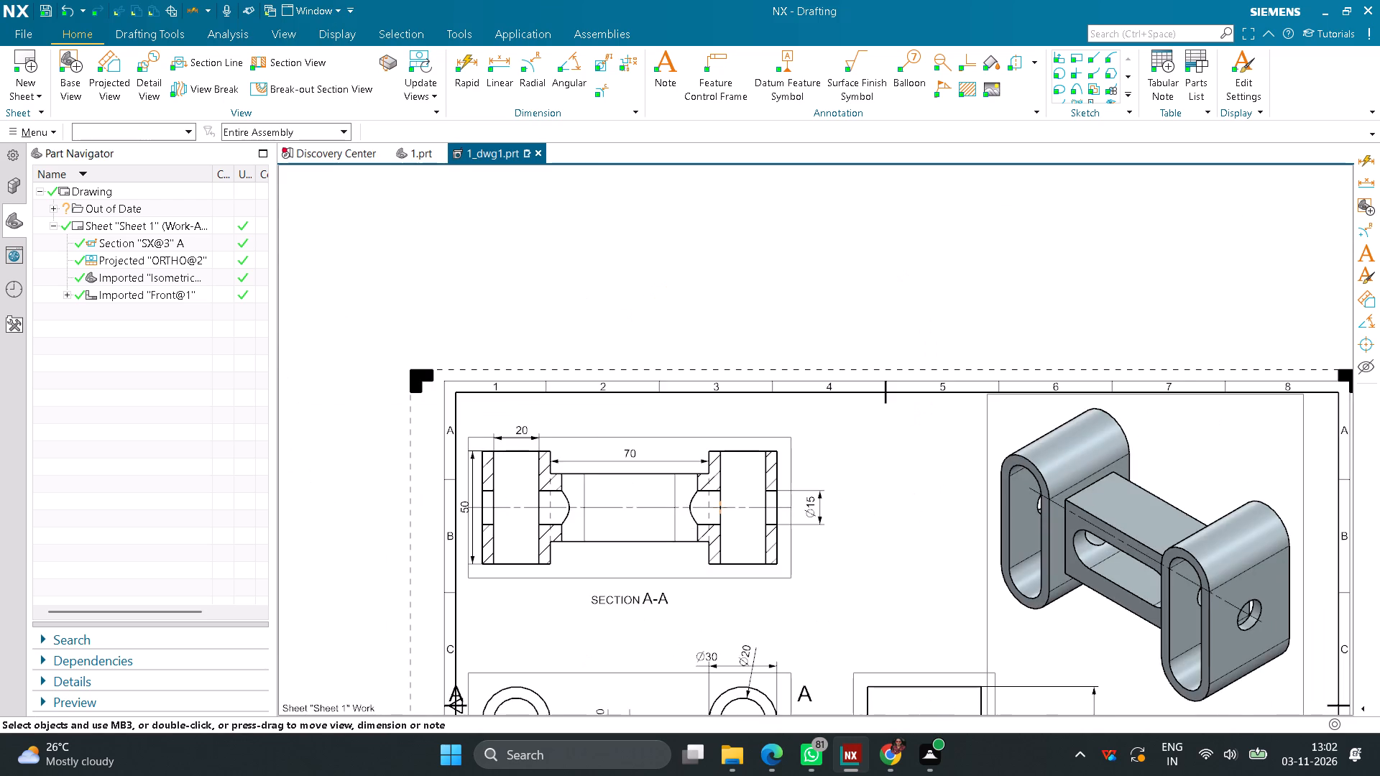
{"action": "scroll", "coordinate": [733, 502], "scroll_direction": "down", "scroll_amount": 3}
{"action": "middle_click_drag", "start_coordinate": [801, 554], "coordinate": [801, 468]}
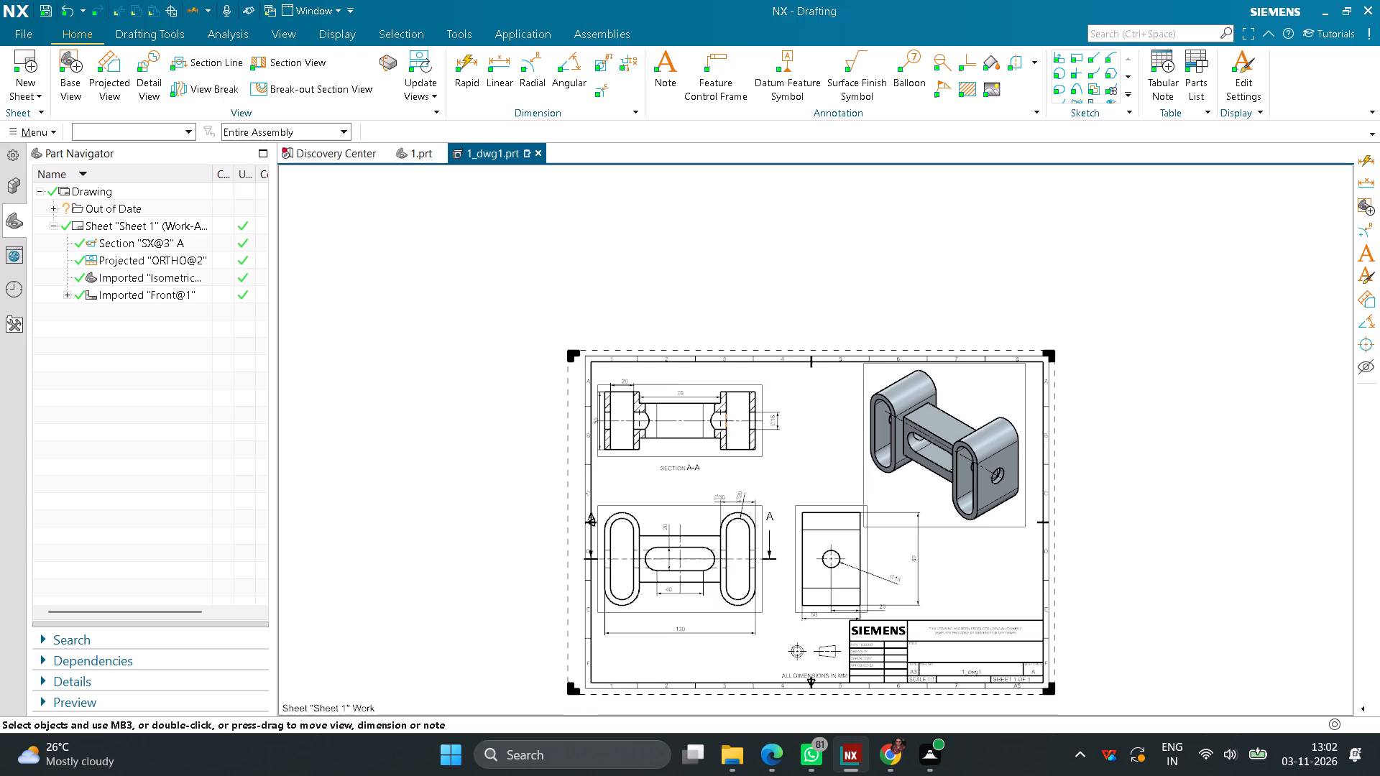
{"action": "middle_click_drag", "start_coordinate": [801, 468], "coordinate": [801, 467]}
{"action": "scroll", "coordinate": [689, 683], "scroll_direction": "up", "scroll_amount": 1}
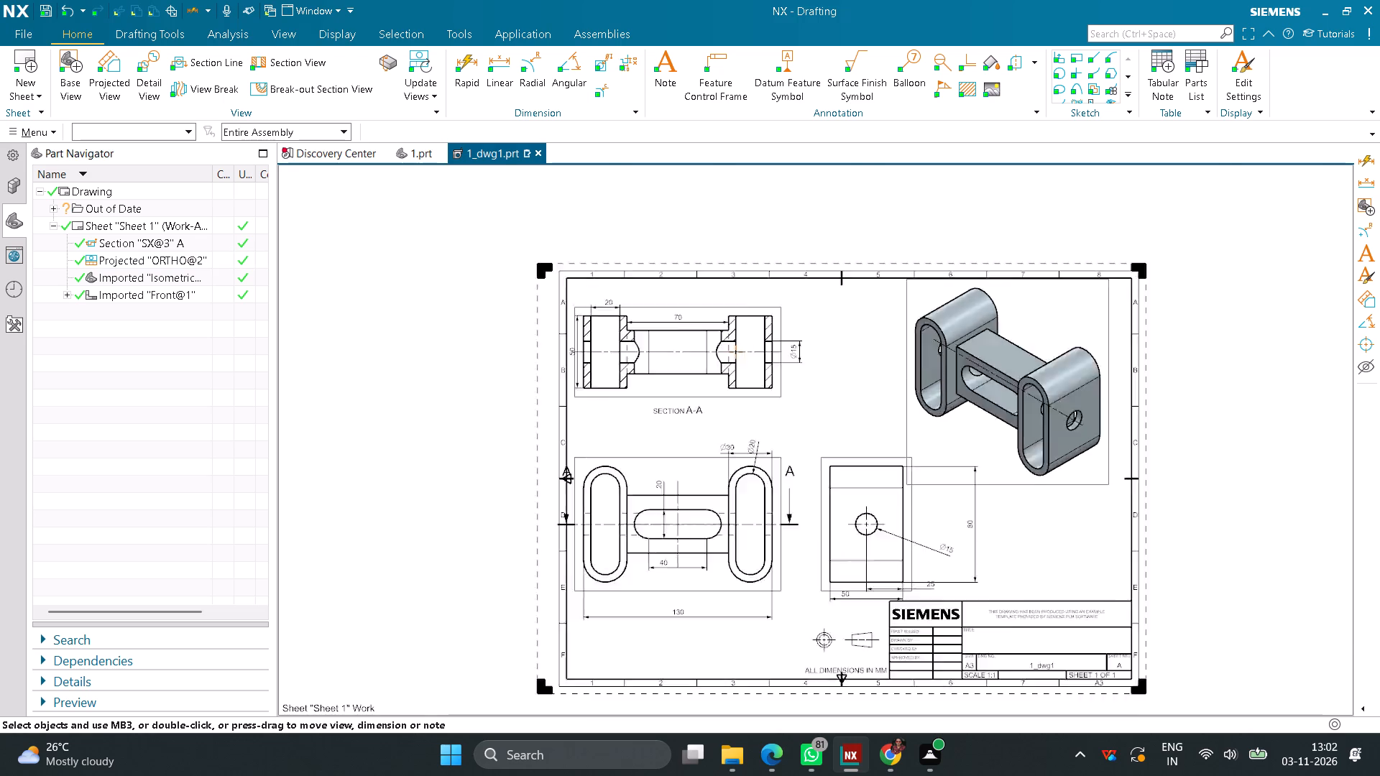
{"action": "scroll", "coordinate": [689, 683], "scroll_direction": "up", "scroll_amount": 2}
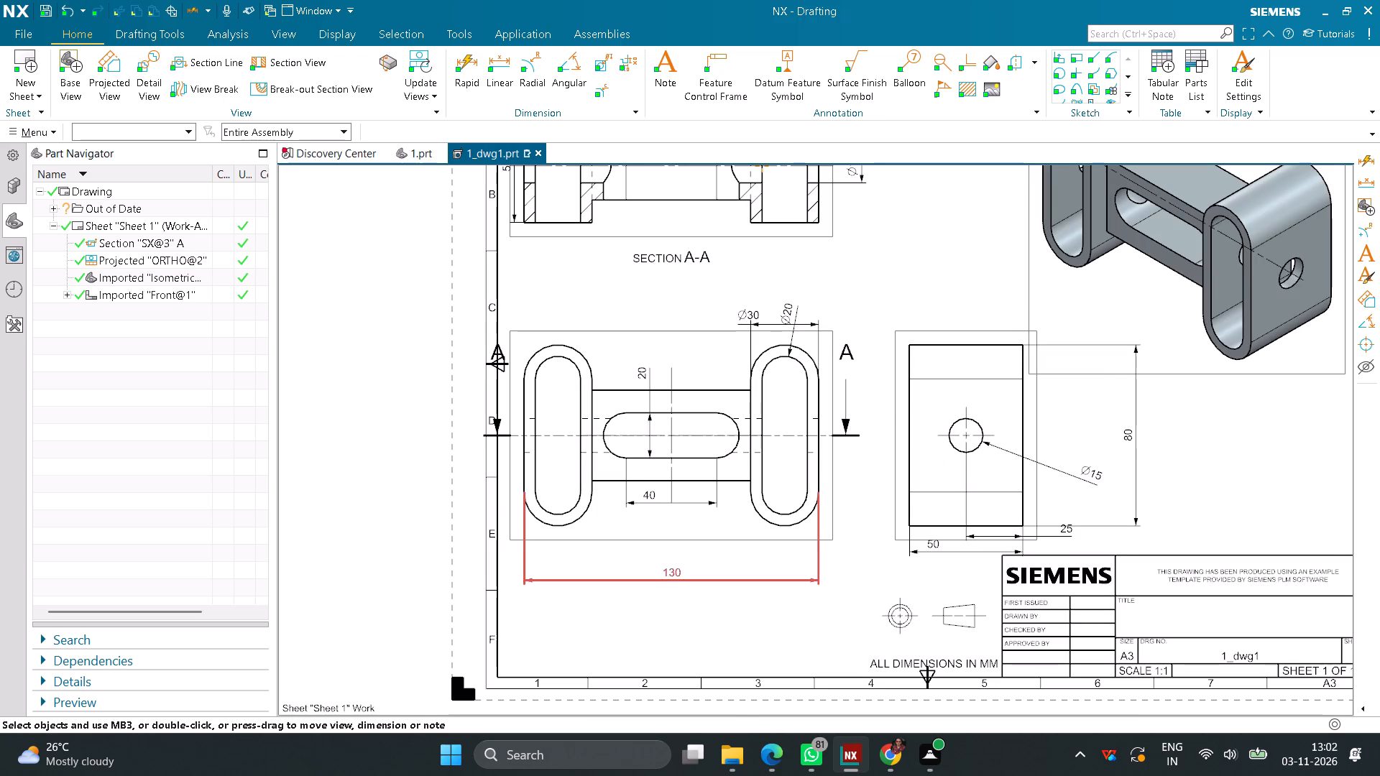
{"action": "left_click_drag", "start_coordinate": [672, 571], "coordinate": [680, 541]}
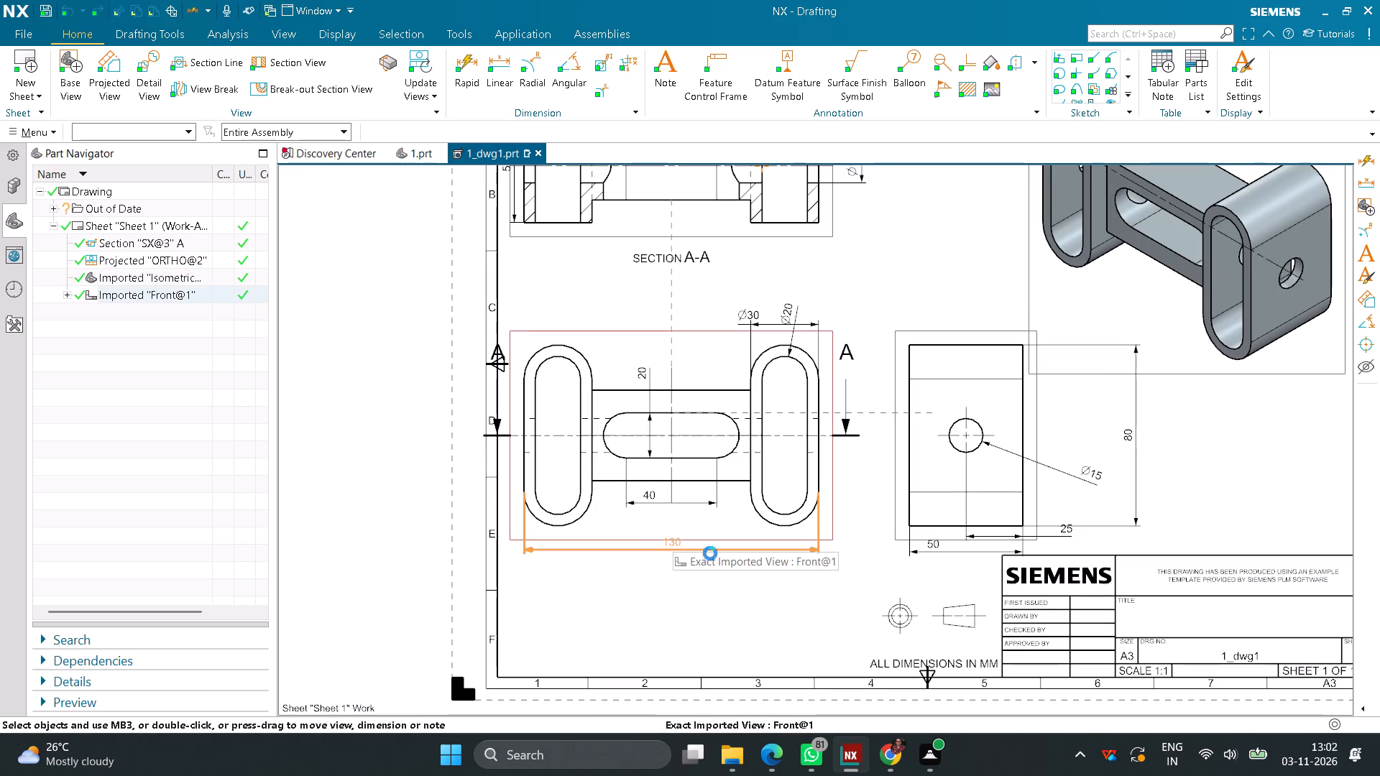
{"action": "left_click_drag", "start_coordinate": [1090, 477], "coordinate": [1051, 488]}
{"action": "left_click_drag", "start_coordinate": [1129, 432], "coordinate": [1097, 442]}
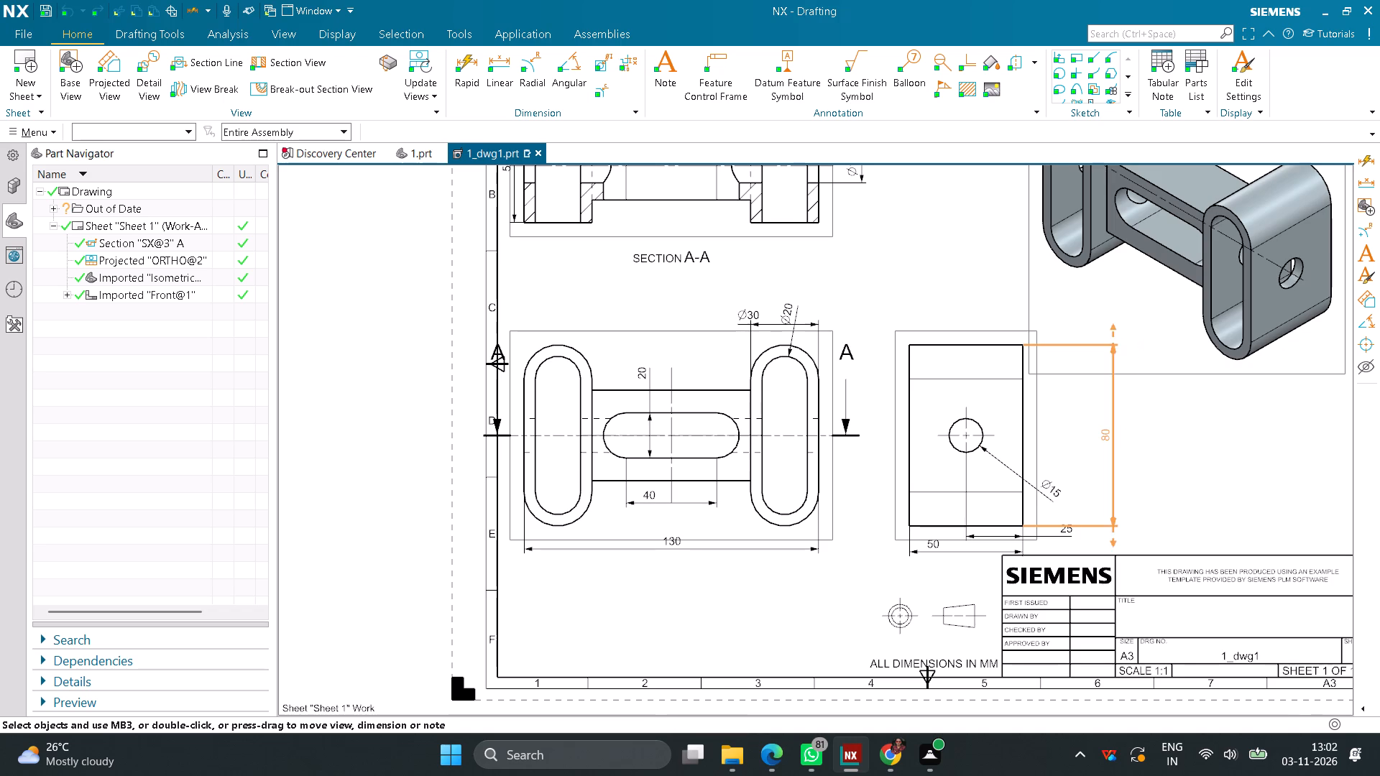
{"action": "left_click_drag", "start_coordinate": [1097, 442], "coordinate": [1078, 453]}
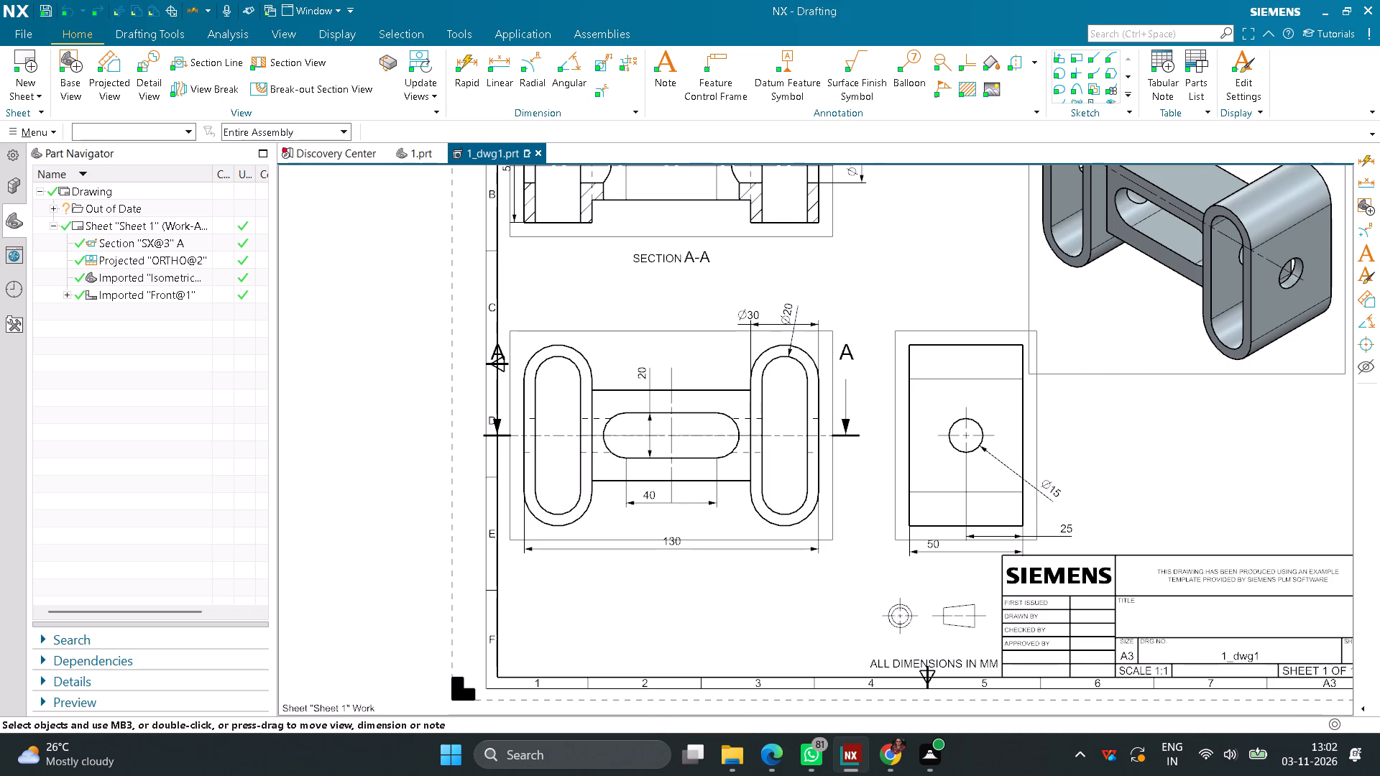
Move the front view slightly up the sheet, towards section view A-A.
{"action": "left_click_drag", "start_coordinate": [677, 333], "coordinate": [677, 309]}
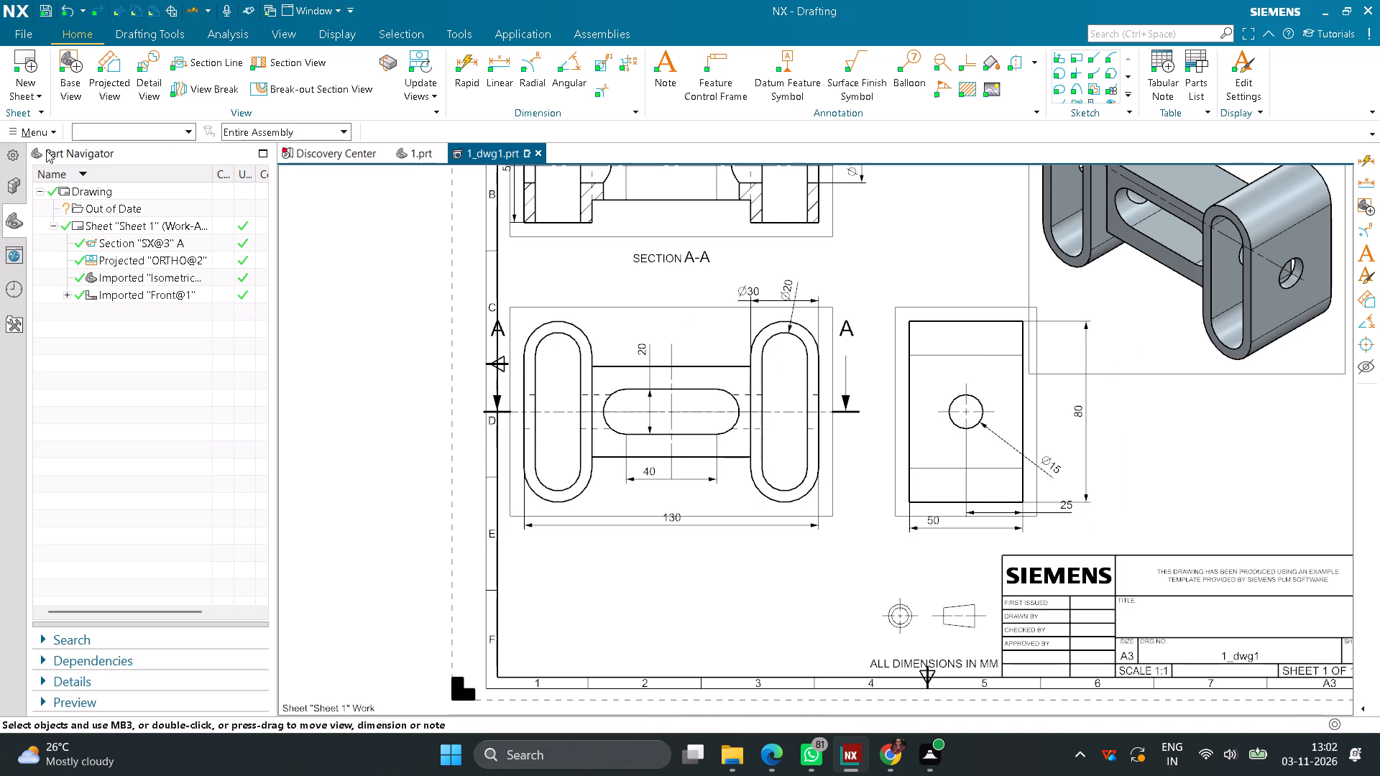
Turn off the display of view borders in the Drafting Preferences' drawing view workflow settings.
{"action": "left_click", "coordinate": [47, 137]}
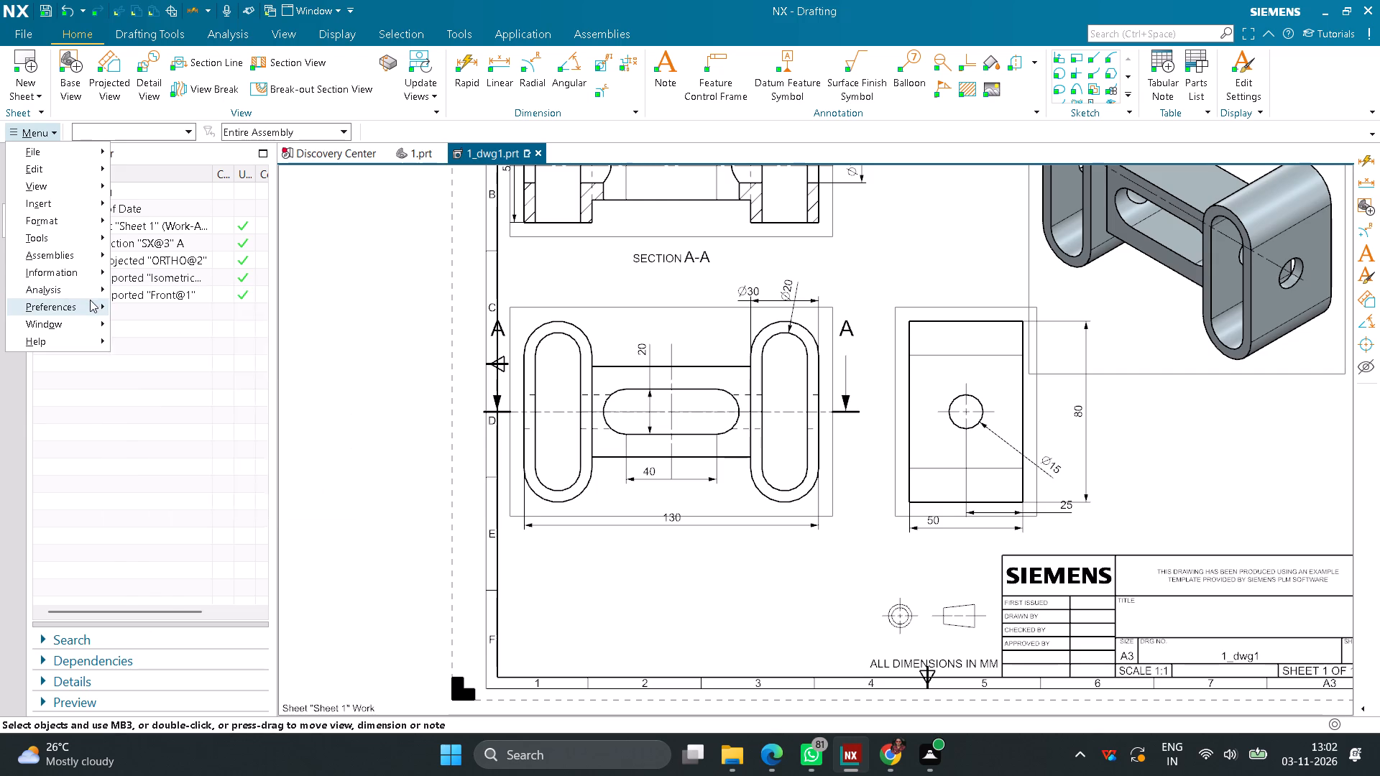
{"action": "left_click", "coordinate": [90, 300]}
{"action": "left_click", "coordinate": [158, 361]}
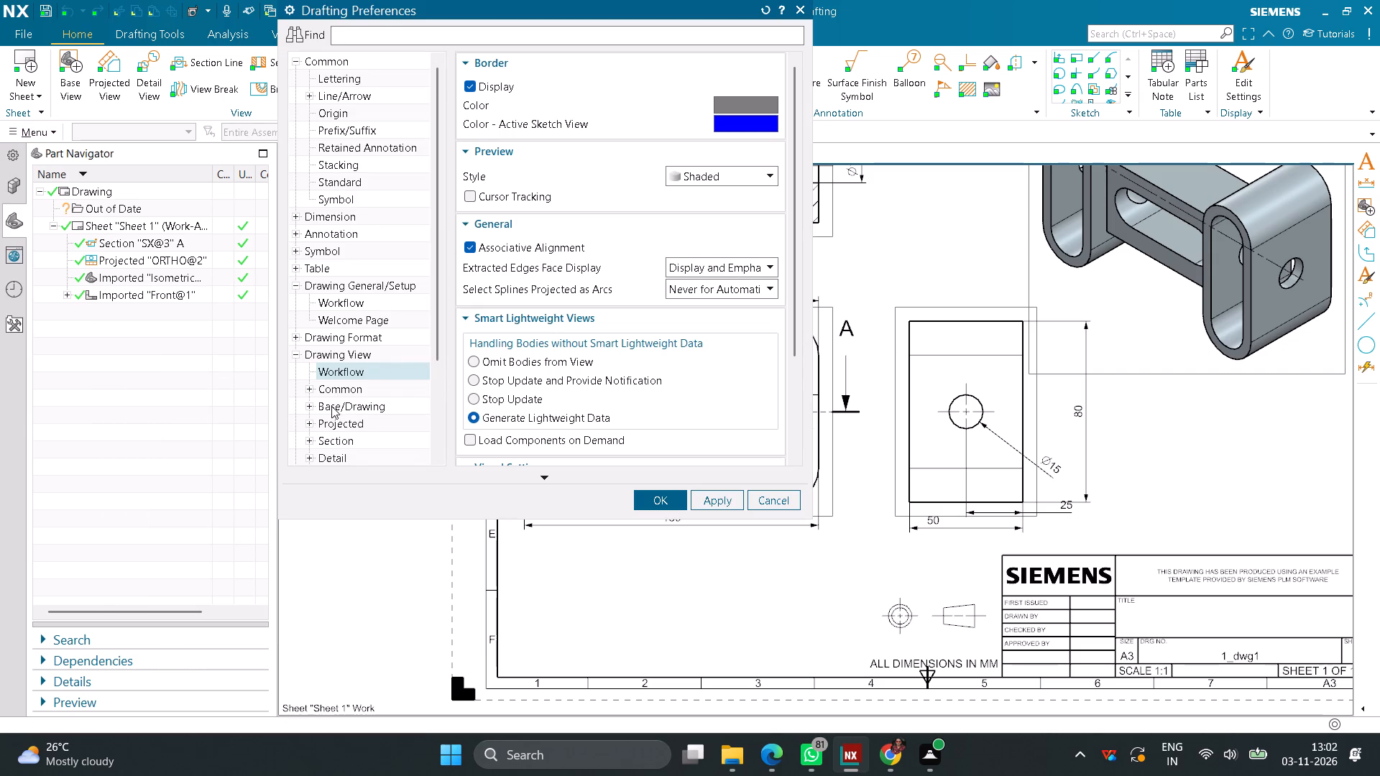
{"action": "left_click", "coordinate": [473, 86]}
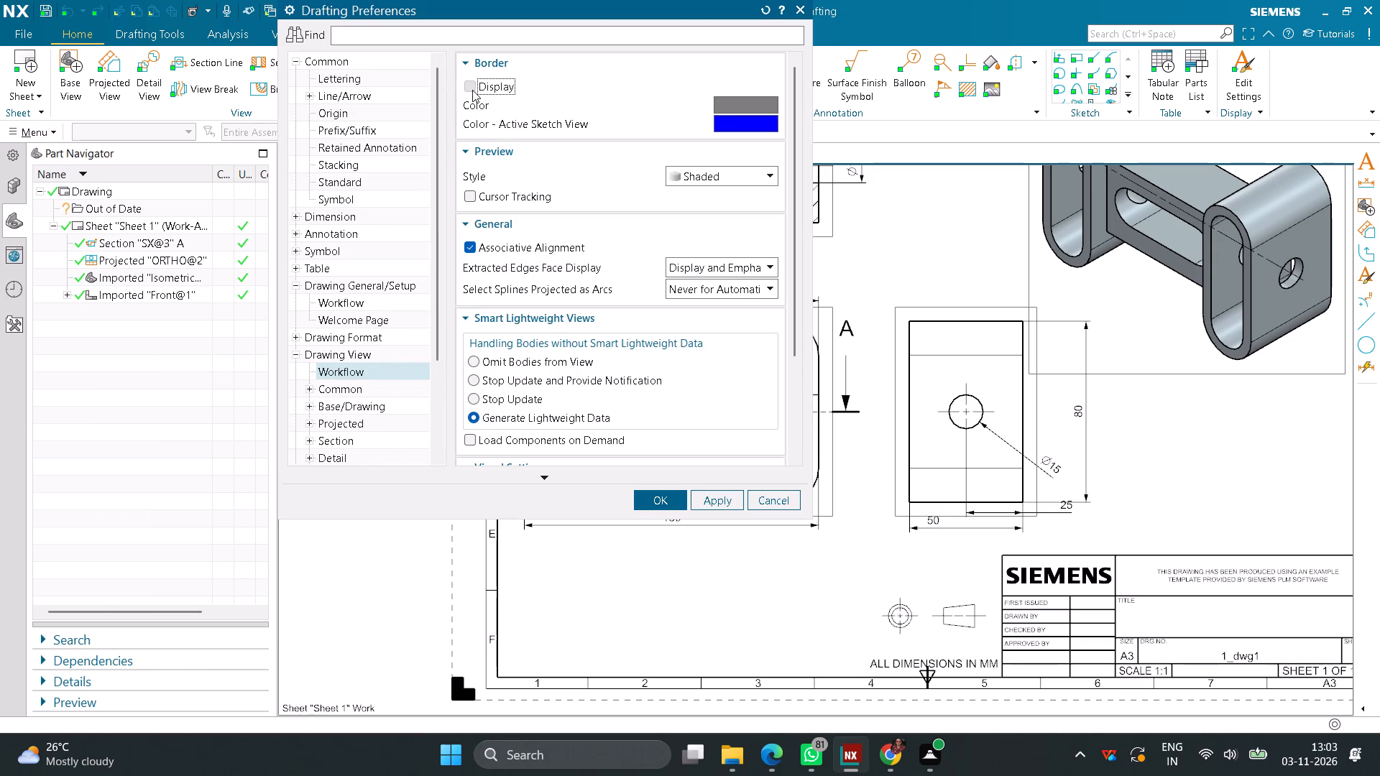
{"action": "left_click", "coordinate": [708, 498]}
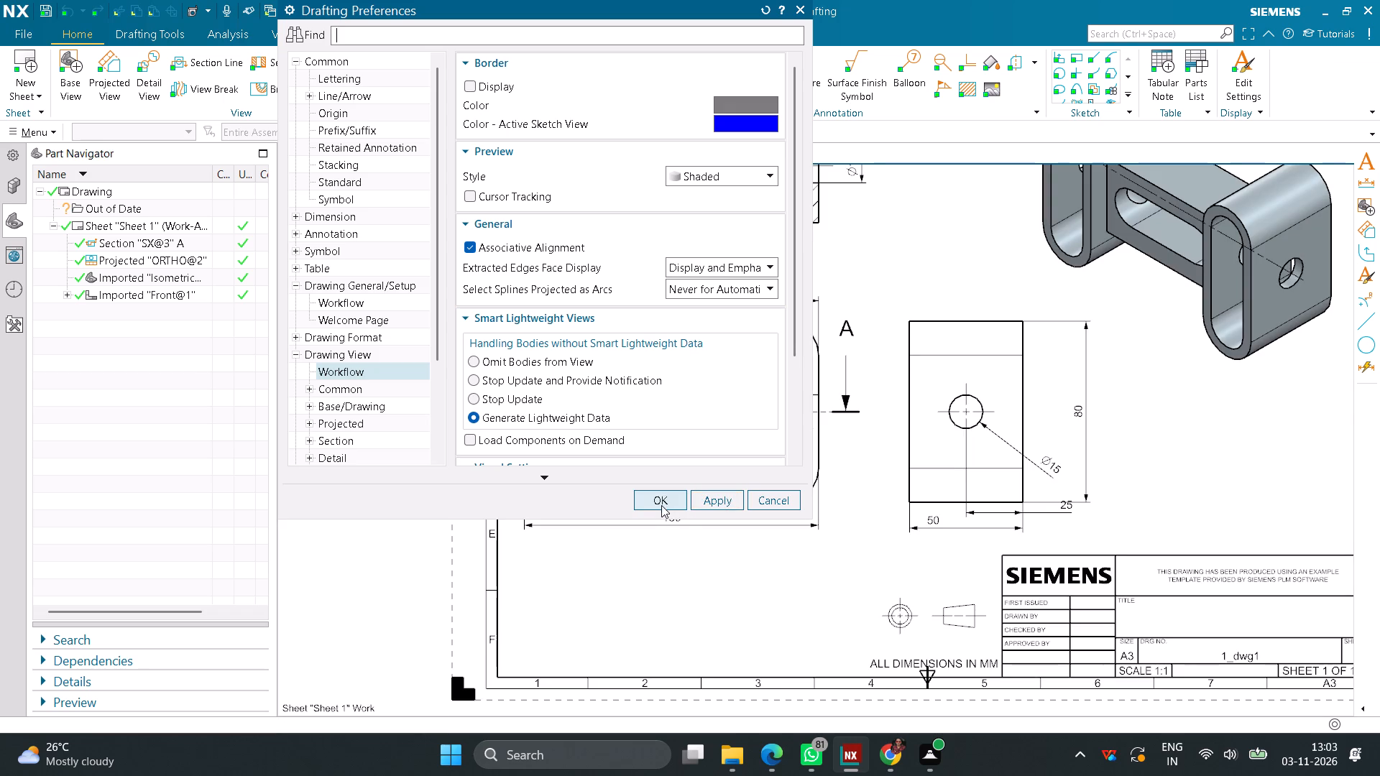
{"action": "left_click", "coordinate": [661, 502]}
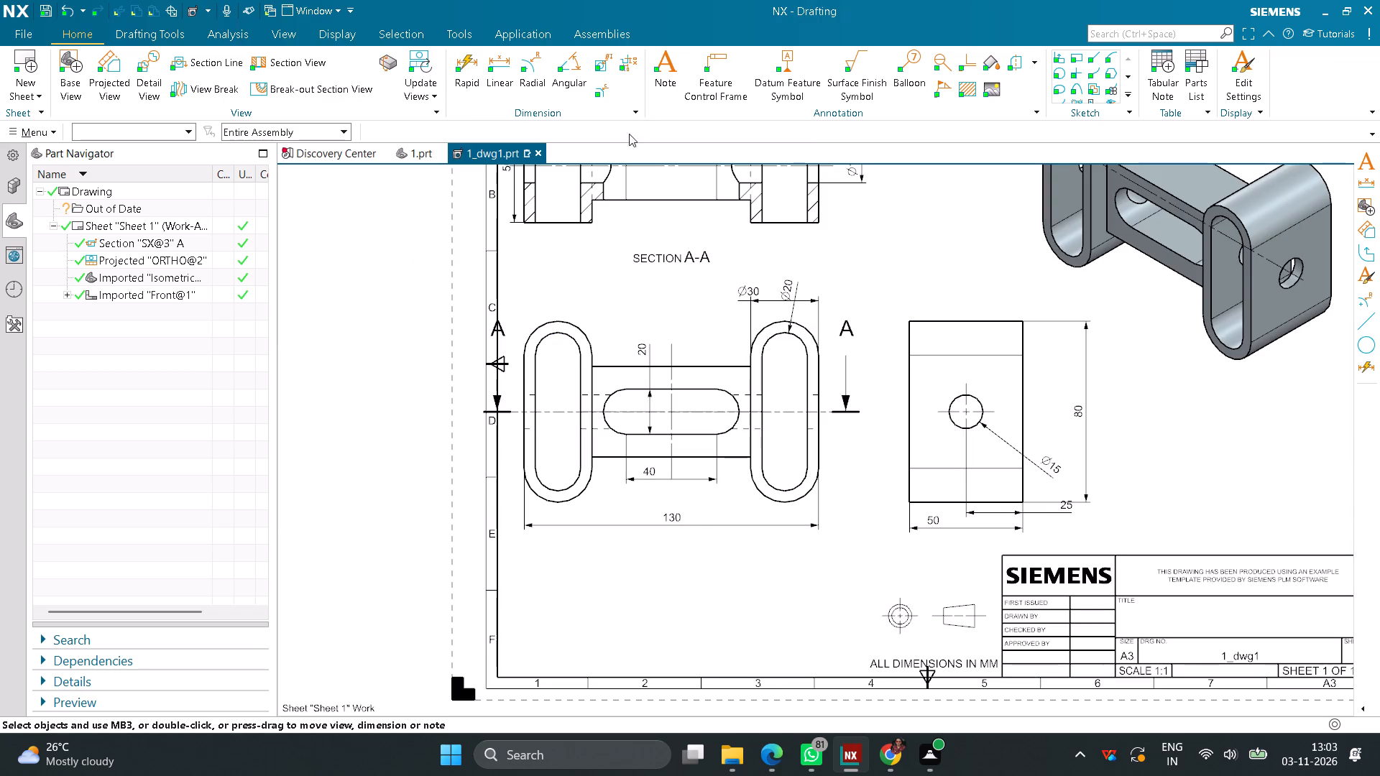
Add the notes ISOMETRIC, FRONT and RIGHT below the isometric, front and side views respectively.
{"action": "left_click", "coordinate": [653, 80]}
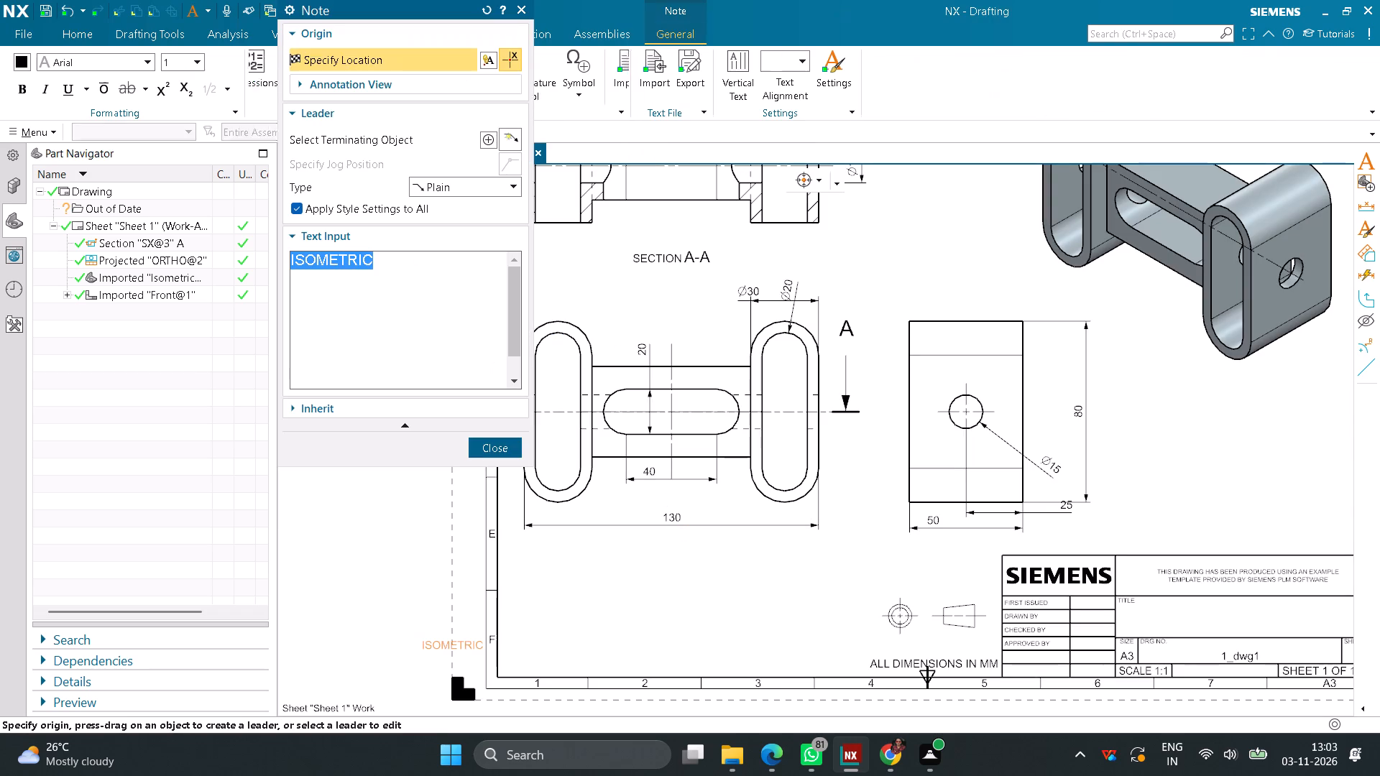
{"action": "left_click", "coordinate": [1224, 440]}
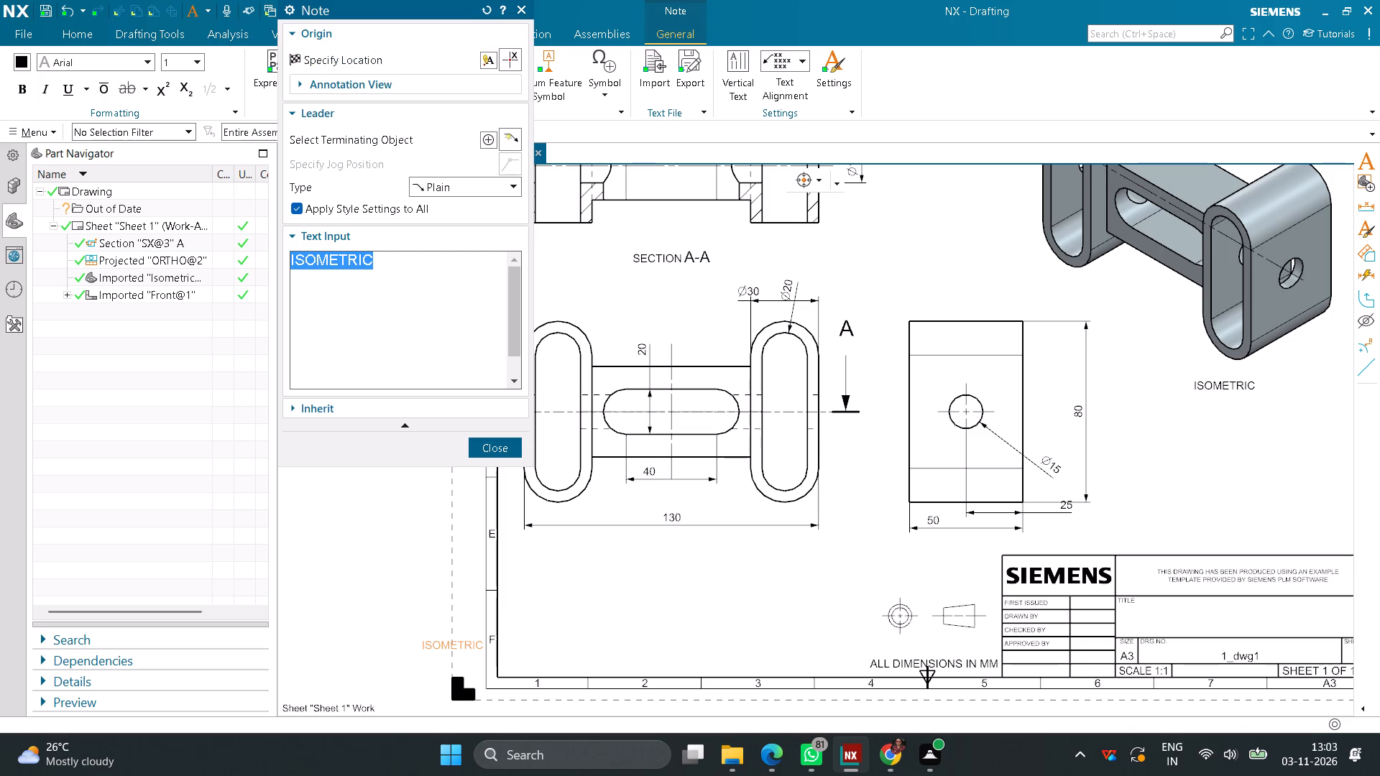
{"action": "type", "text": "FR"}
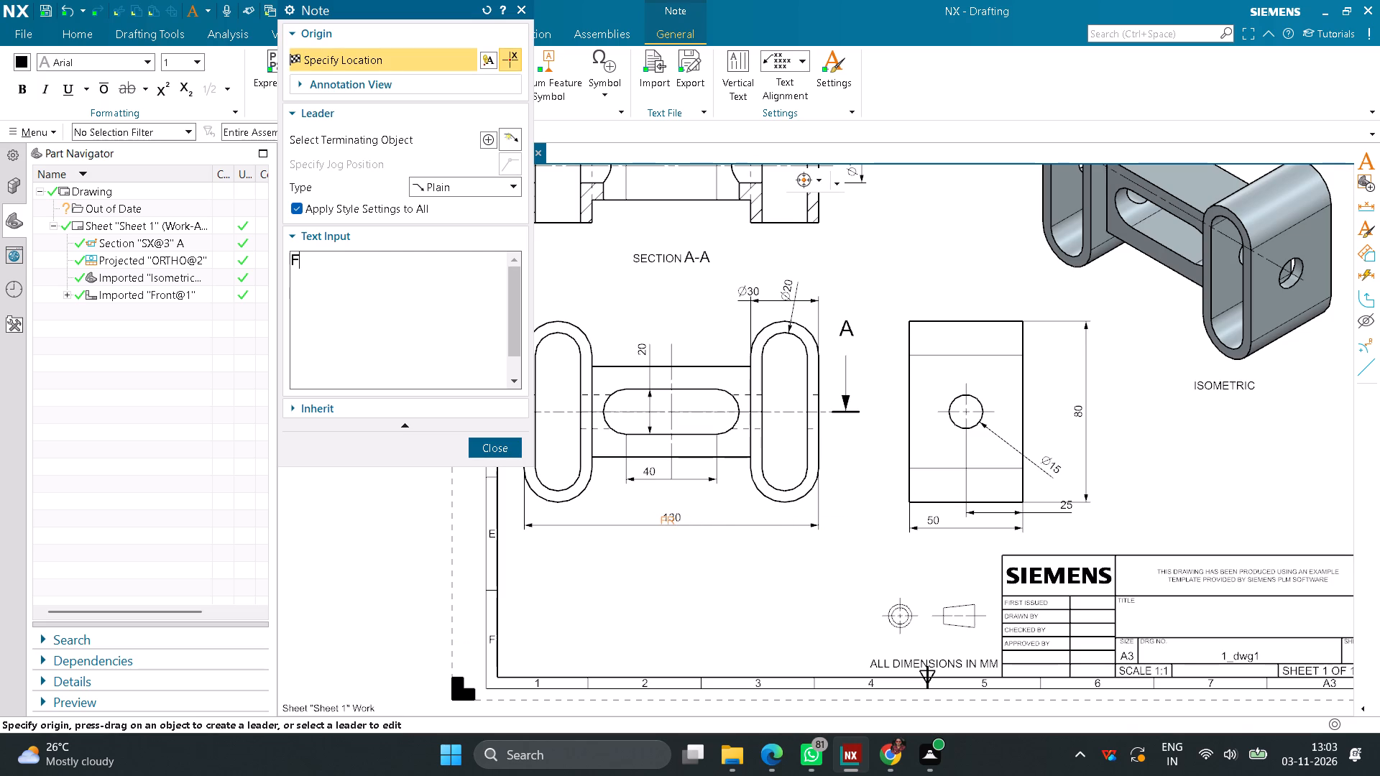
{"action": "type", "text": "ONT"}
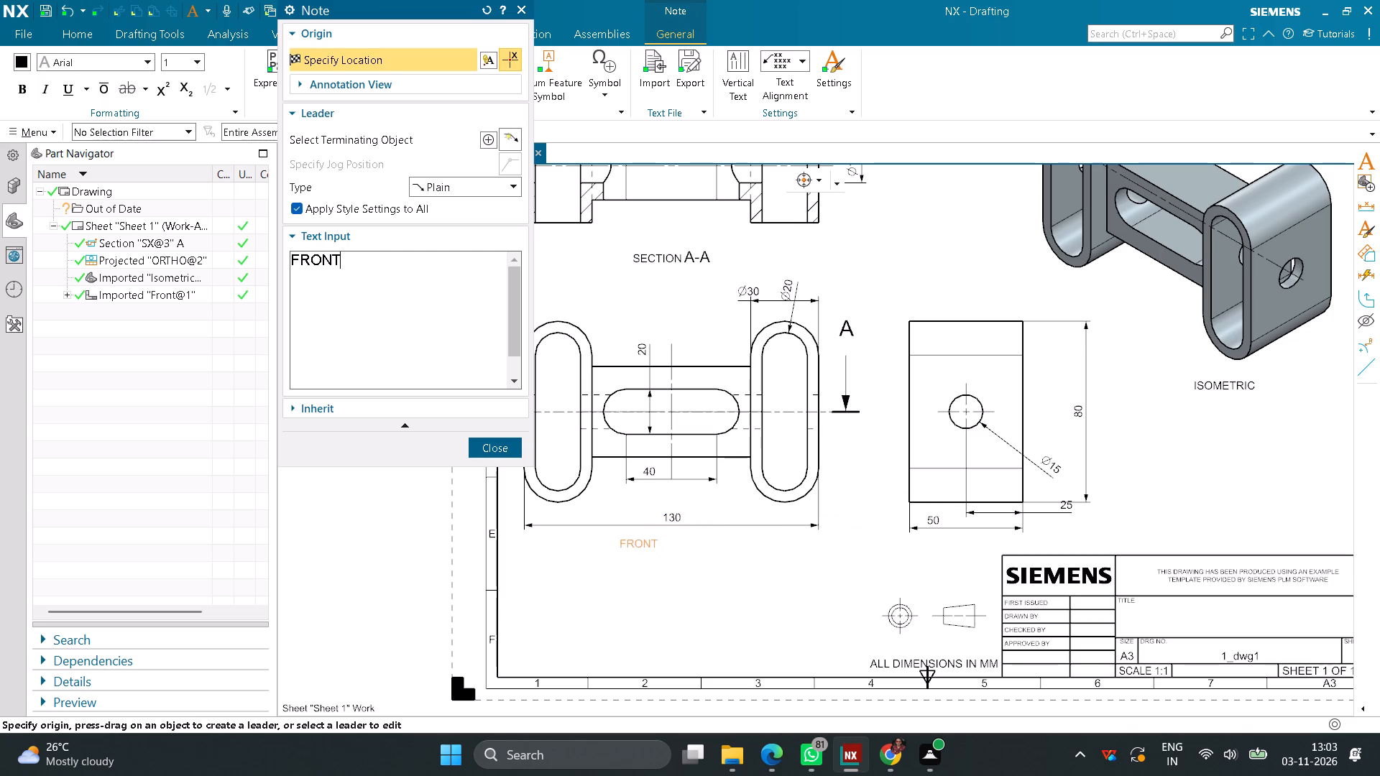
{"action": "left_click", "coordinate": [650, 599]}
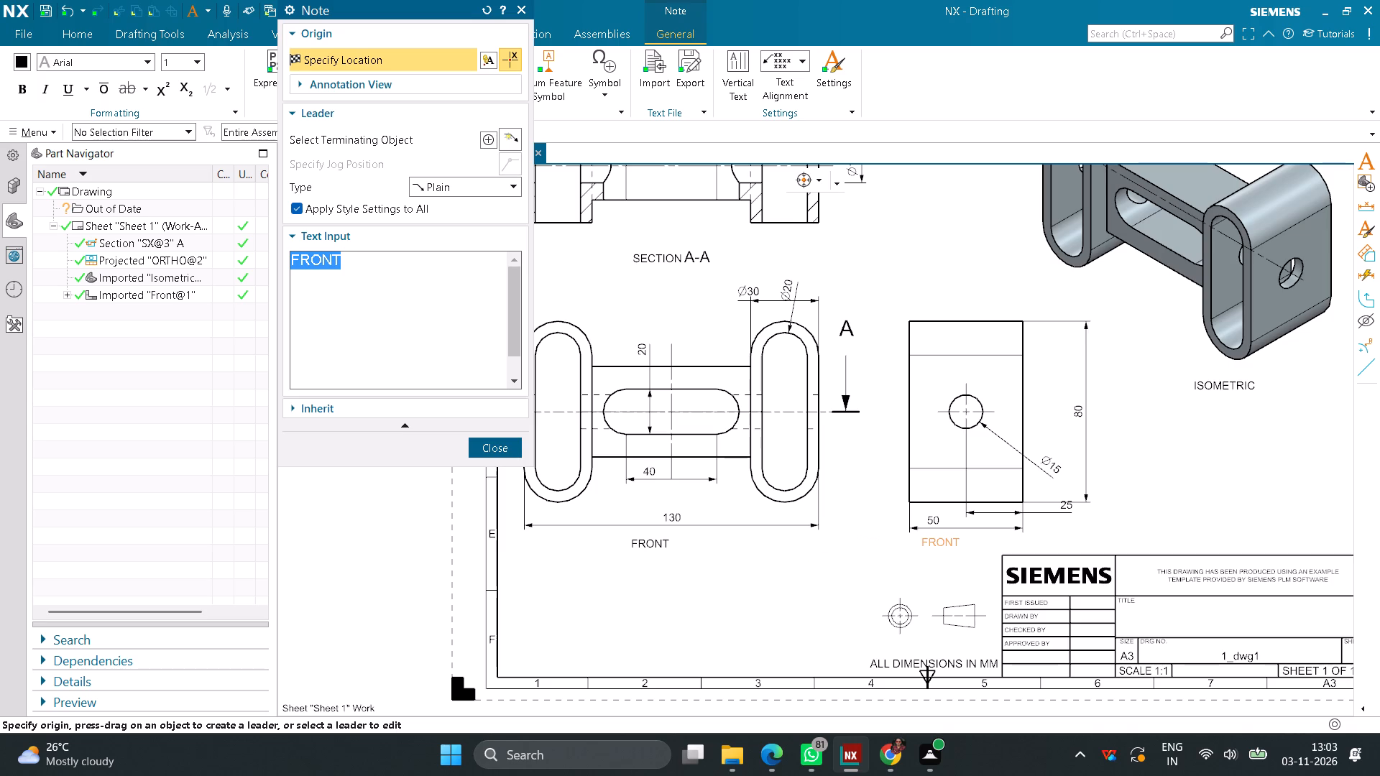
{"action": "type", "text": "RIGHT"}
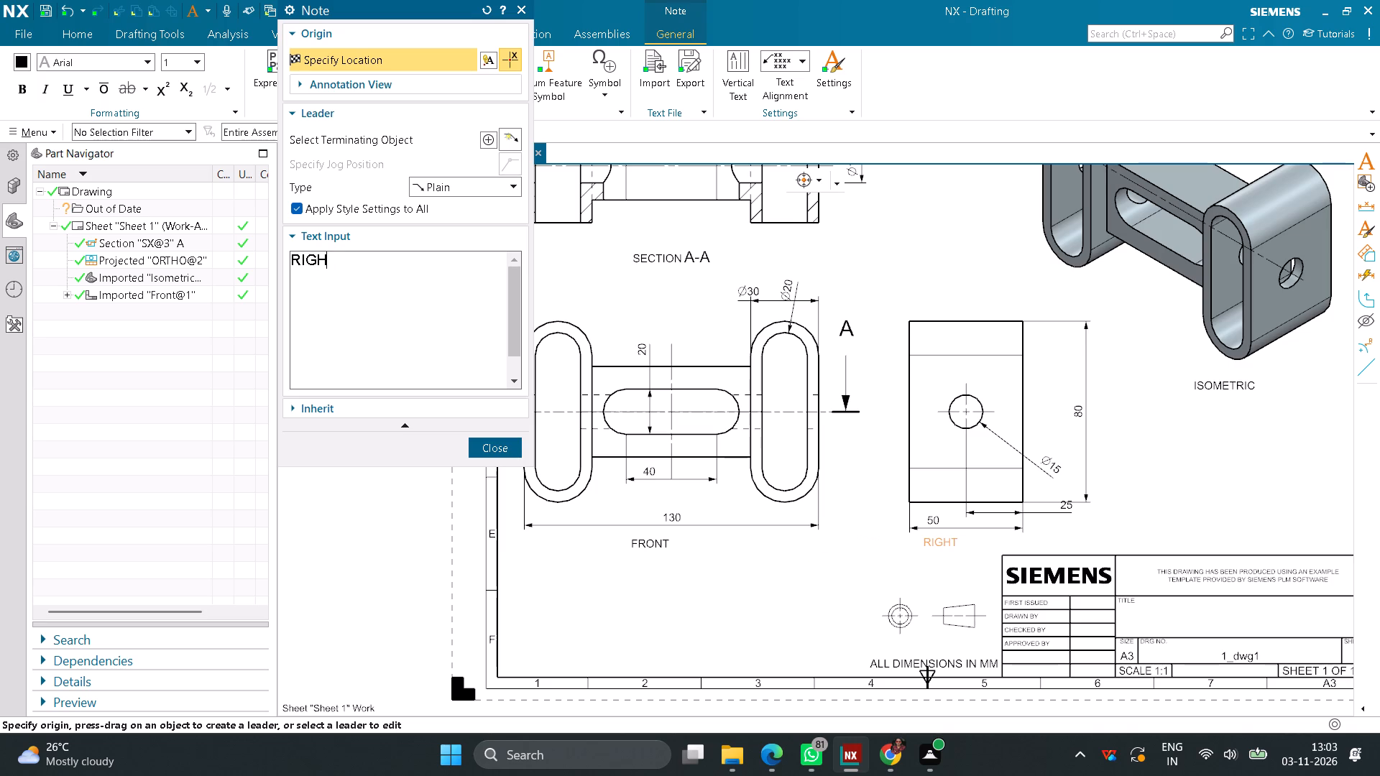
{"action": "left_click", "coordinate": [961, 599]}
{"action": "left_click", "coordinate": [494, 445]}
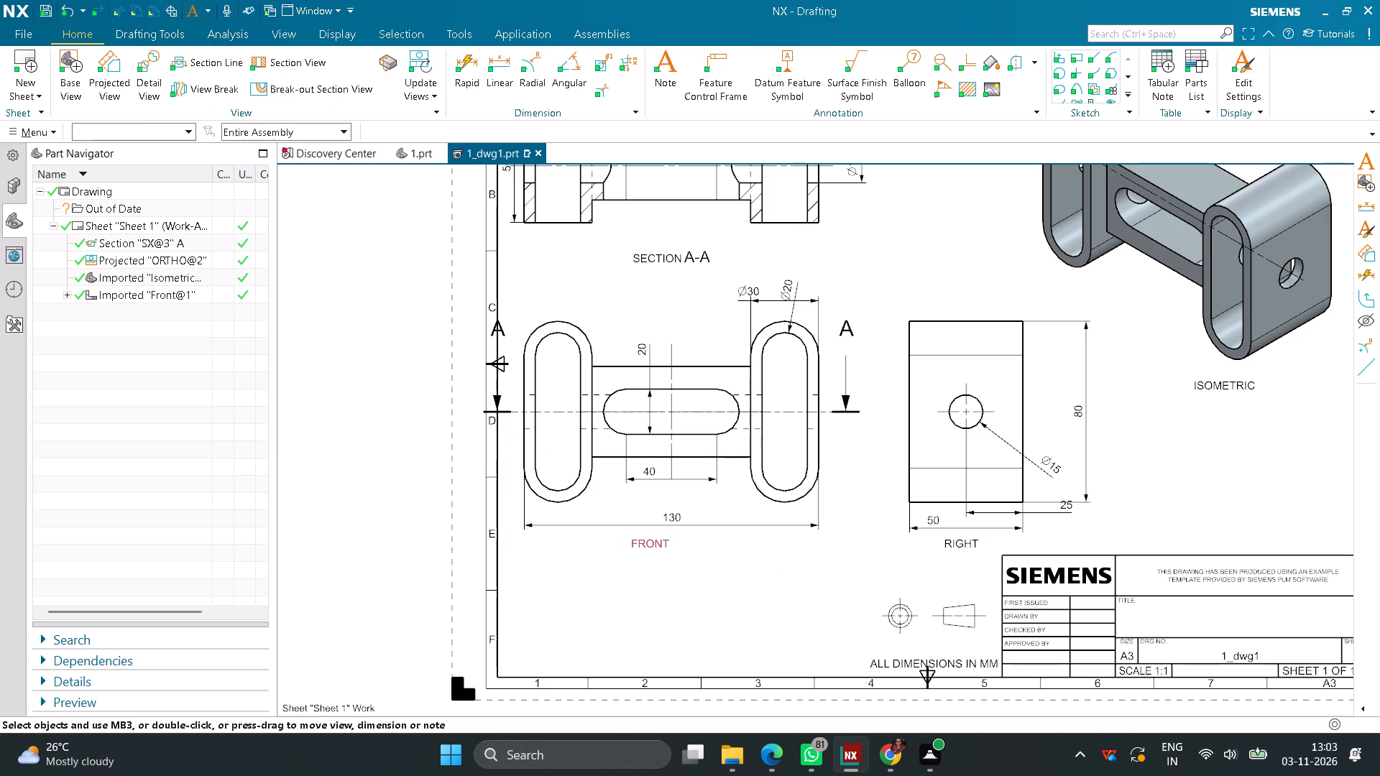
Set the lettering of the FRONT, SECTION A-A, RIGHT and ISOMETRIC labels to Bold.
{"action": "left_click", "coordinate": [657, 545]}
{"action": "left_click", "coordinate": [669, 249]}
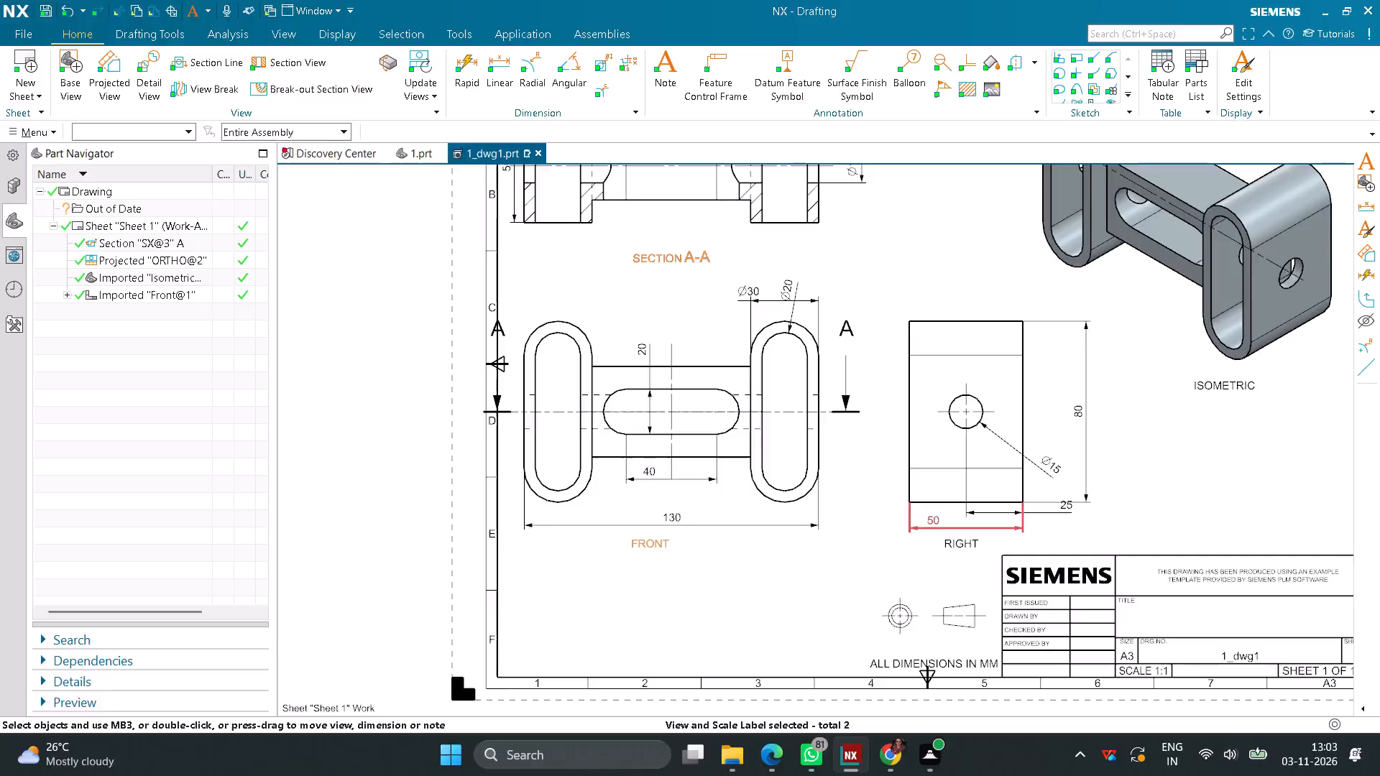
{"action": "left_click", "coordinate": [962, 546]}
{"action": "left_click", "coordinate": [1231, 387]}
{"action": "right_click", "coordinate": [1231, 387]}
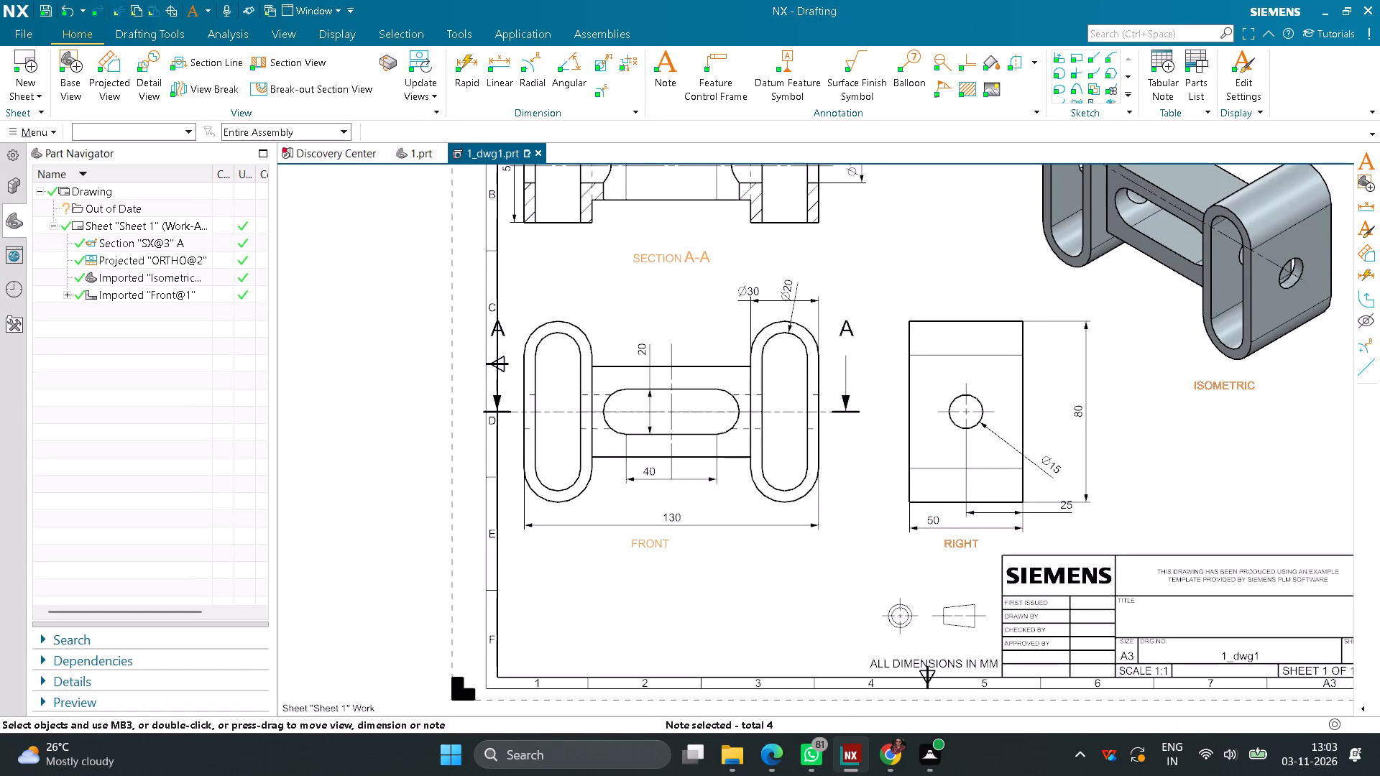
{"action": "left_click", "coordinate": [1245, 399]}
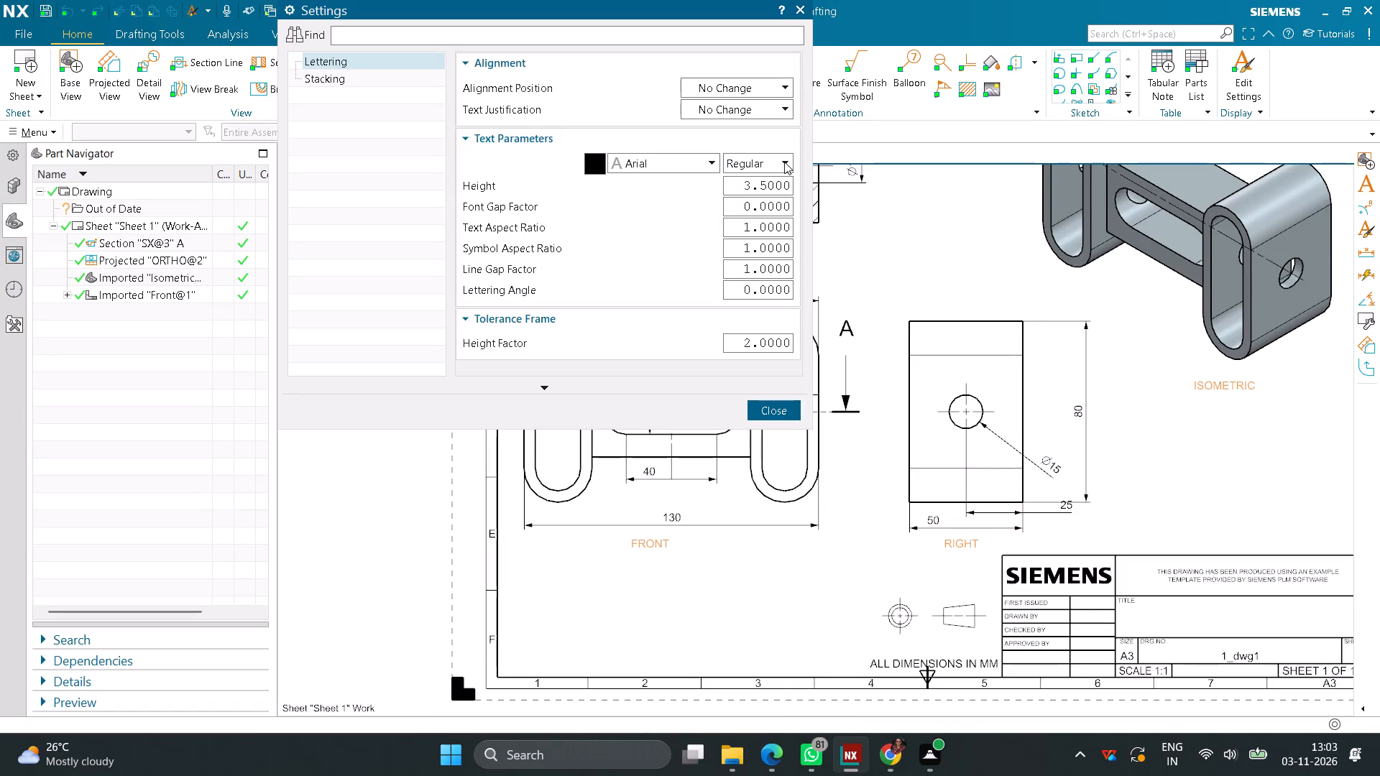
{"action": "left_click", "coordinate": [784, 162]}
{"action": "left_click", "coordinate": [754, 195]}
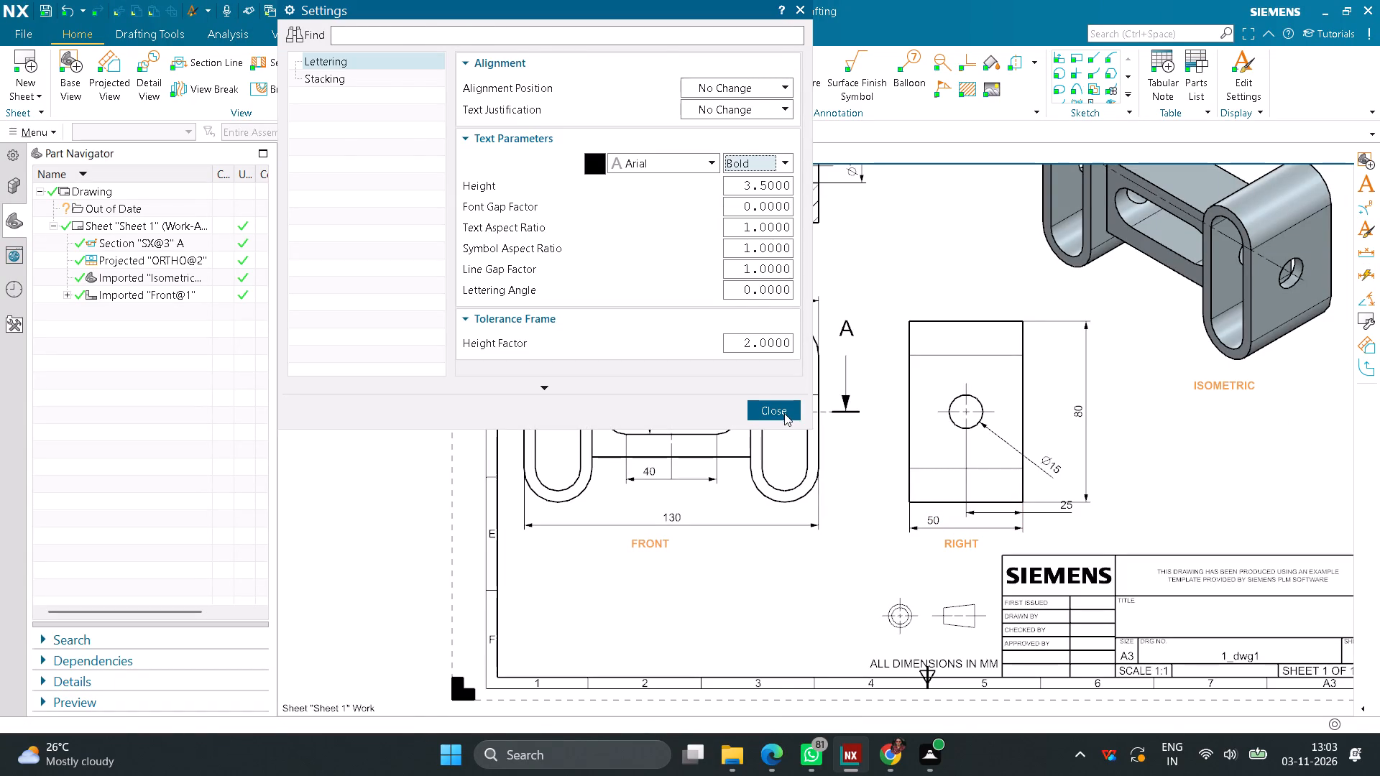
{"action": "left_click", "coordinate": [784, 413]}
Add the note PART MODEL near the sheet's top edge, between the section view and the isometric view.
{"action": "scroll", "coordinate": [933, 293], "scroll_direction": "down", "scroll_amount": 3}
{"action": "middle_click_drag", "start_coordinate": [939, 282], "coordinate": [865, 411]}
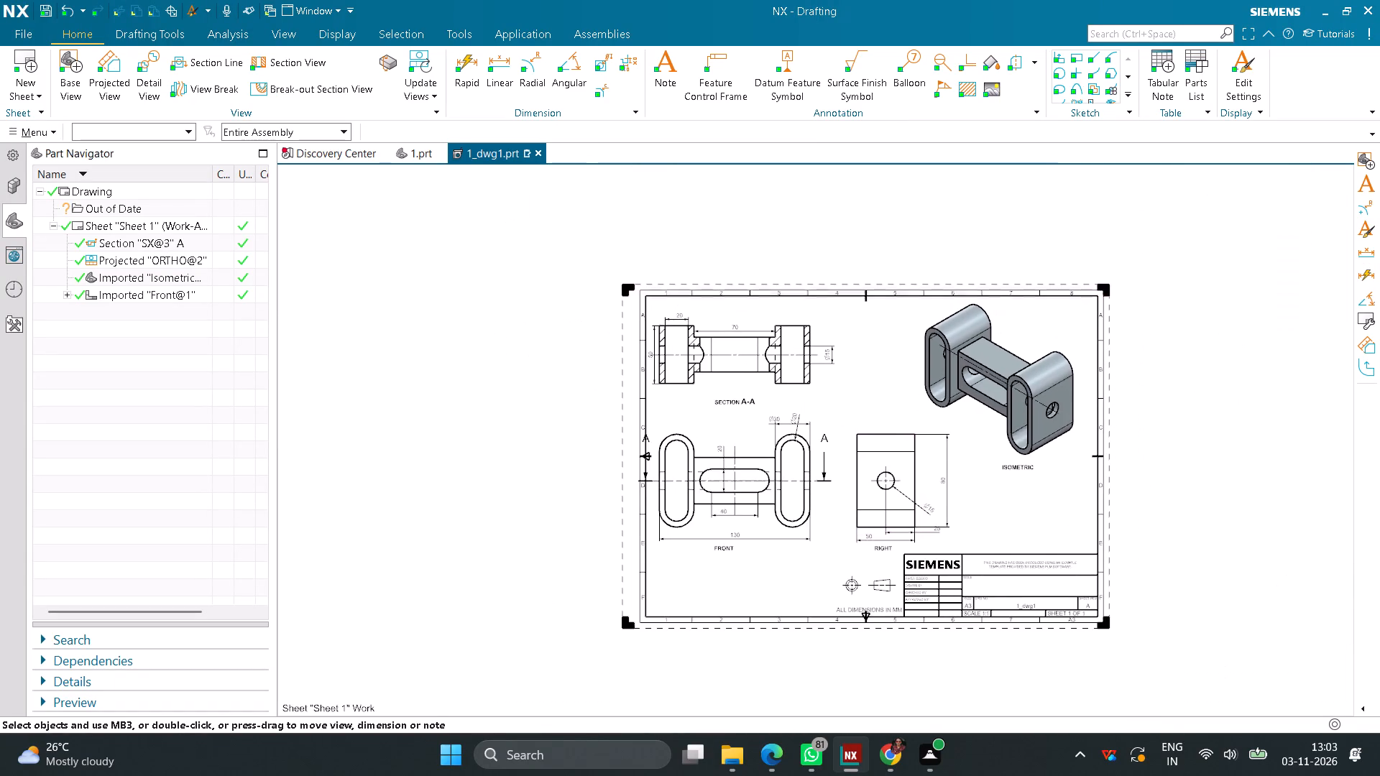
{"action": "middle_click_drag", "start_coordinate": [865, 411], "coordinate": [811, 461]}
{"action": "left_click", "coordinate": [670, 67]}
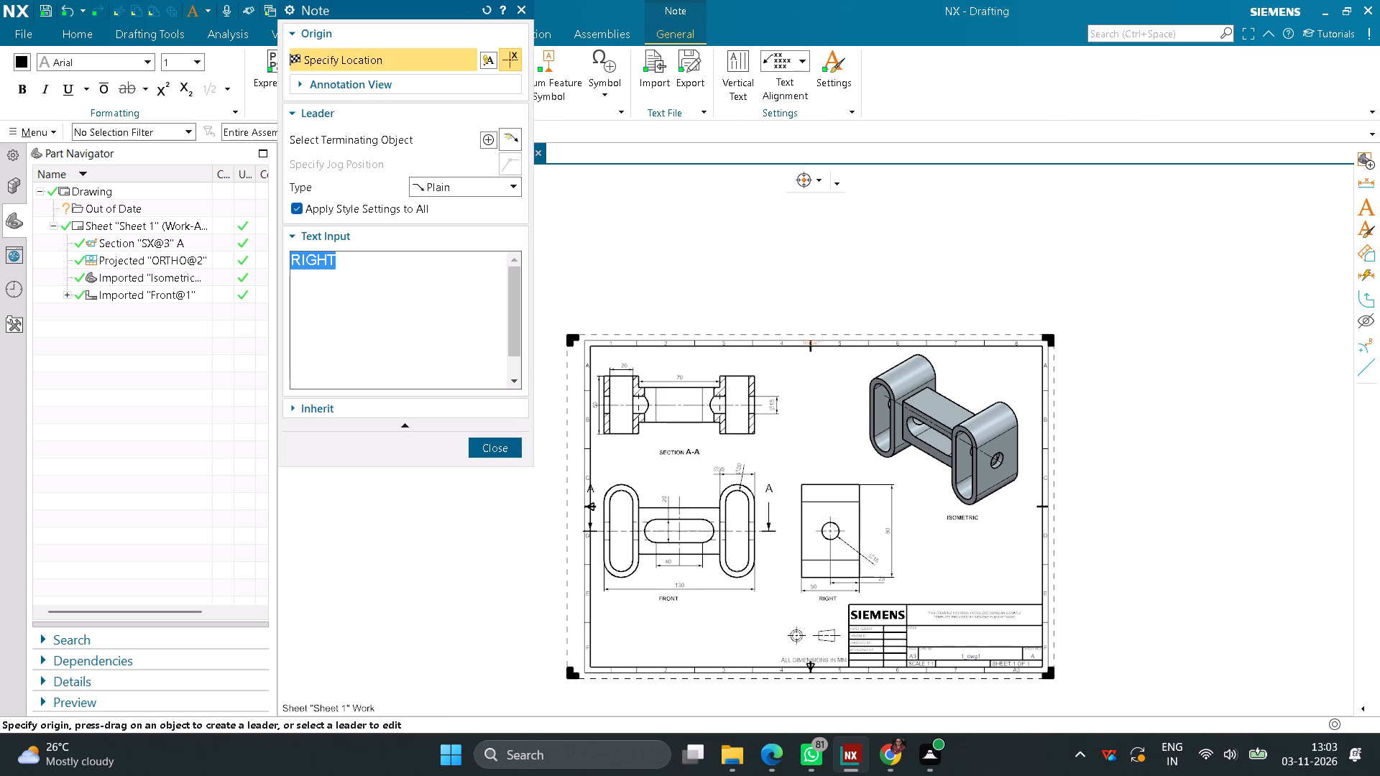
{"action": "type", "text": "PART MODEL"}
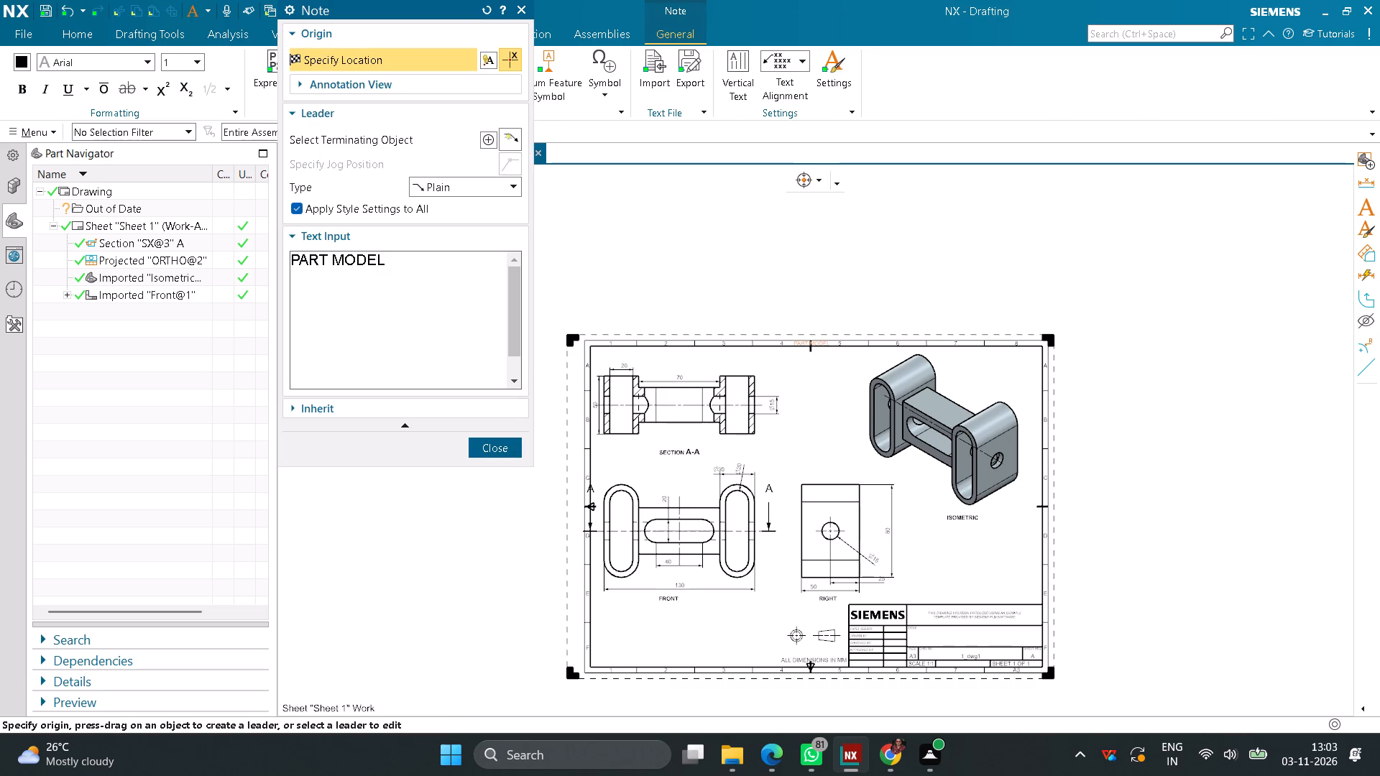
{"action": "scroll", "coordinate": [809, 393], "scroll_direction": "up", "scroll_amount": 3}
{"action": "left_click", "coordinate": [809, 393]}
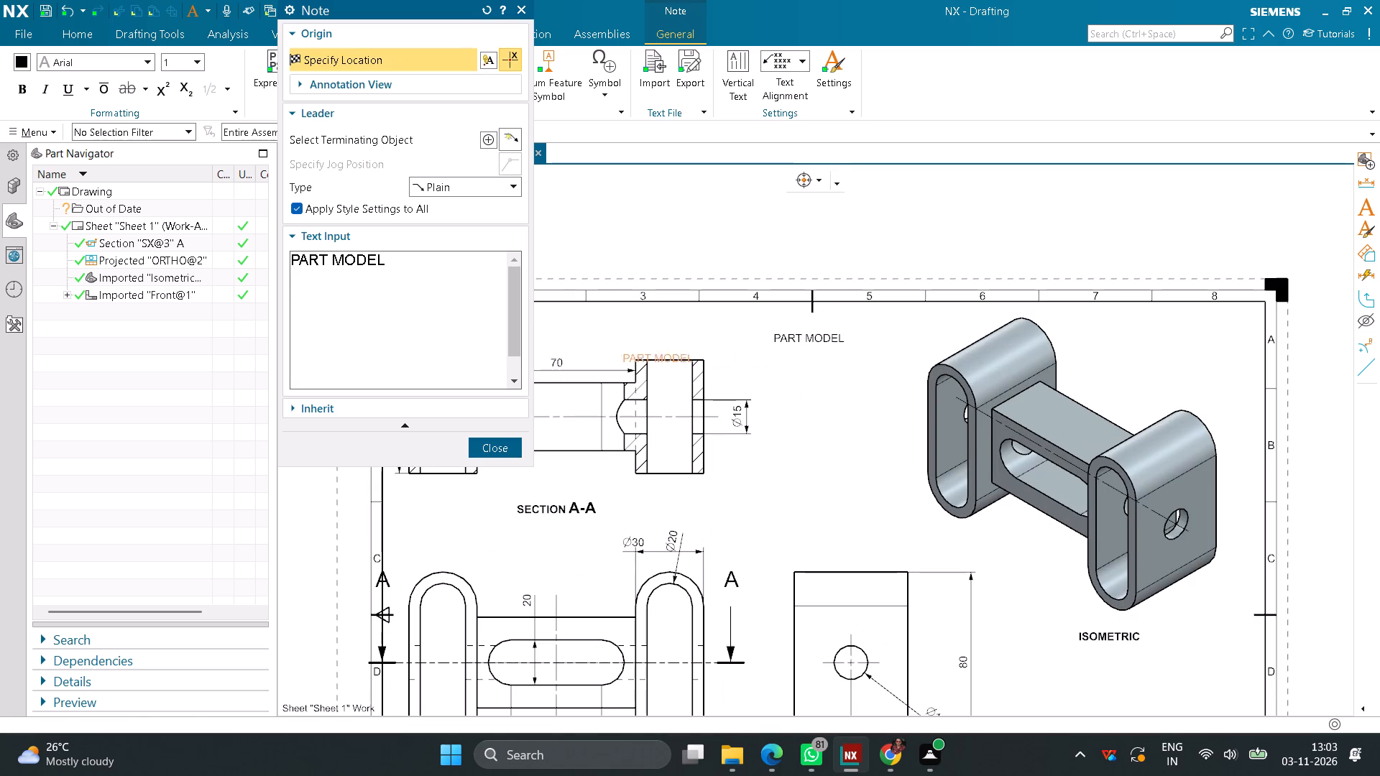
{"action": "left_click", "coordinate": [494, 450]}
Set the PART MODEL note's lettering to Bold Italic with a text height of 6.
{"action": "right_click", "coordinate": [808, 348]}
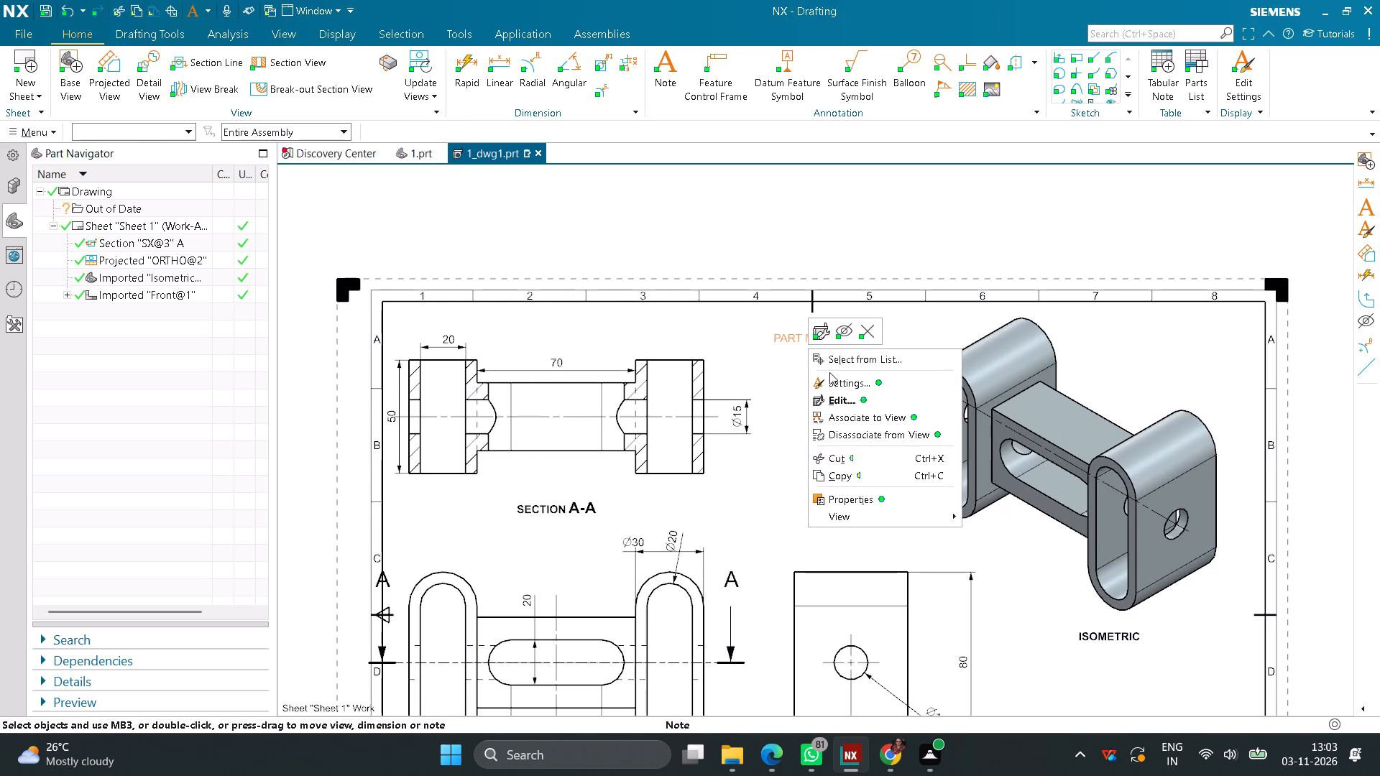
{"action": "left_click", "coordinate": [830, 375]}
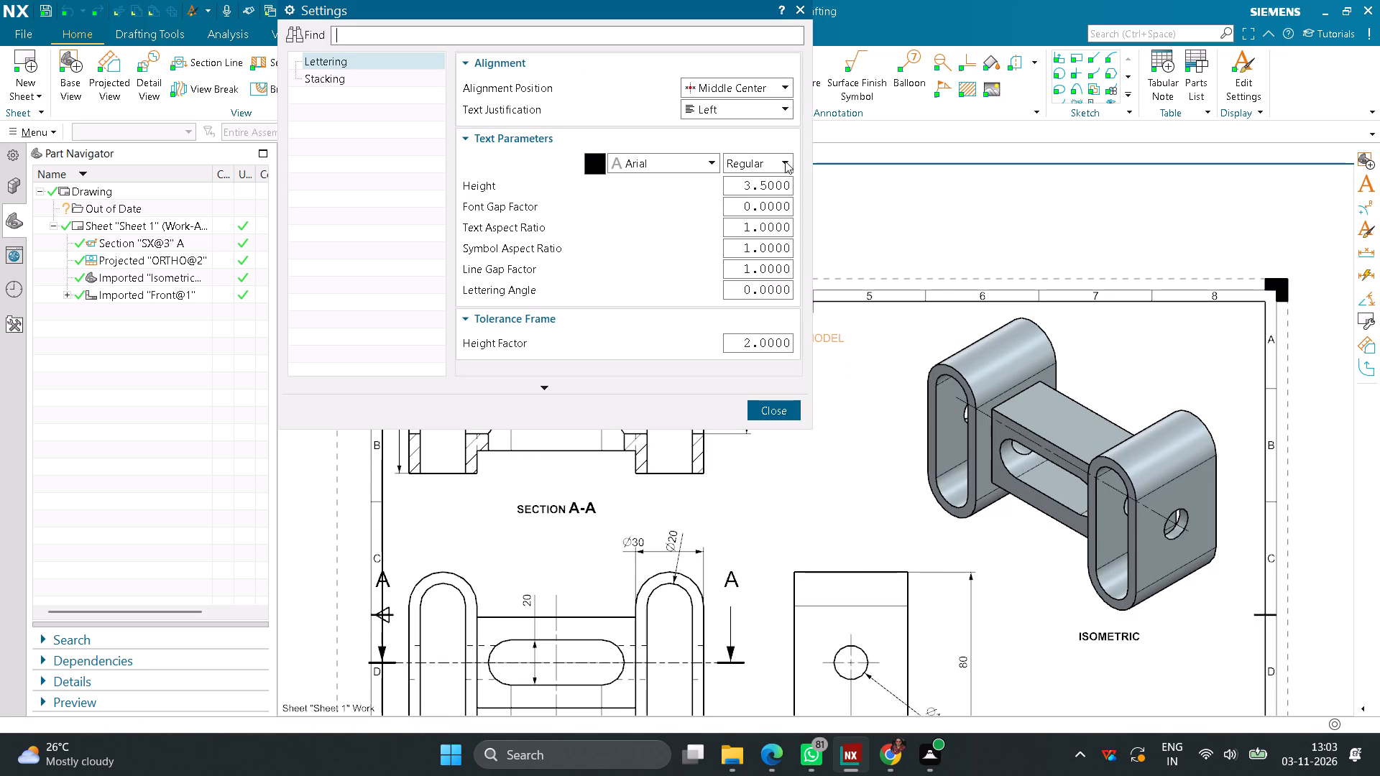
{"action": "left_click", "coordinate": [785, 161]}
{"action": "left_click", "coordinate": [755, 225]}
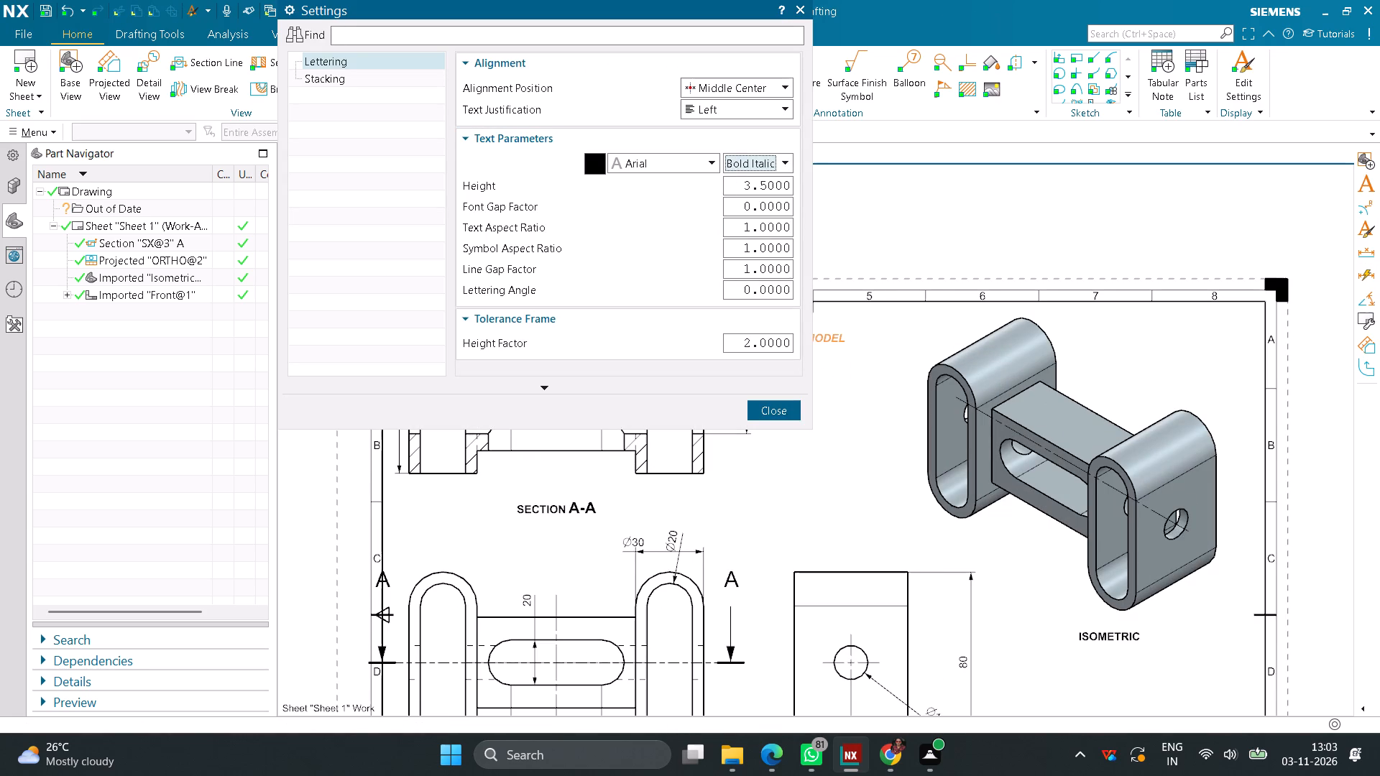
{"action": "left_click_drag", "start_coordinate": [732, 180], "coordinate": [879, 195]}
{"action": "key", "text": "6"}
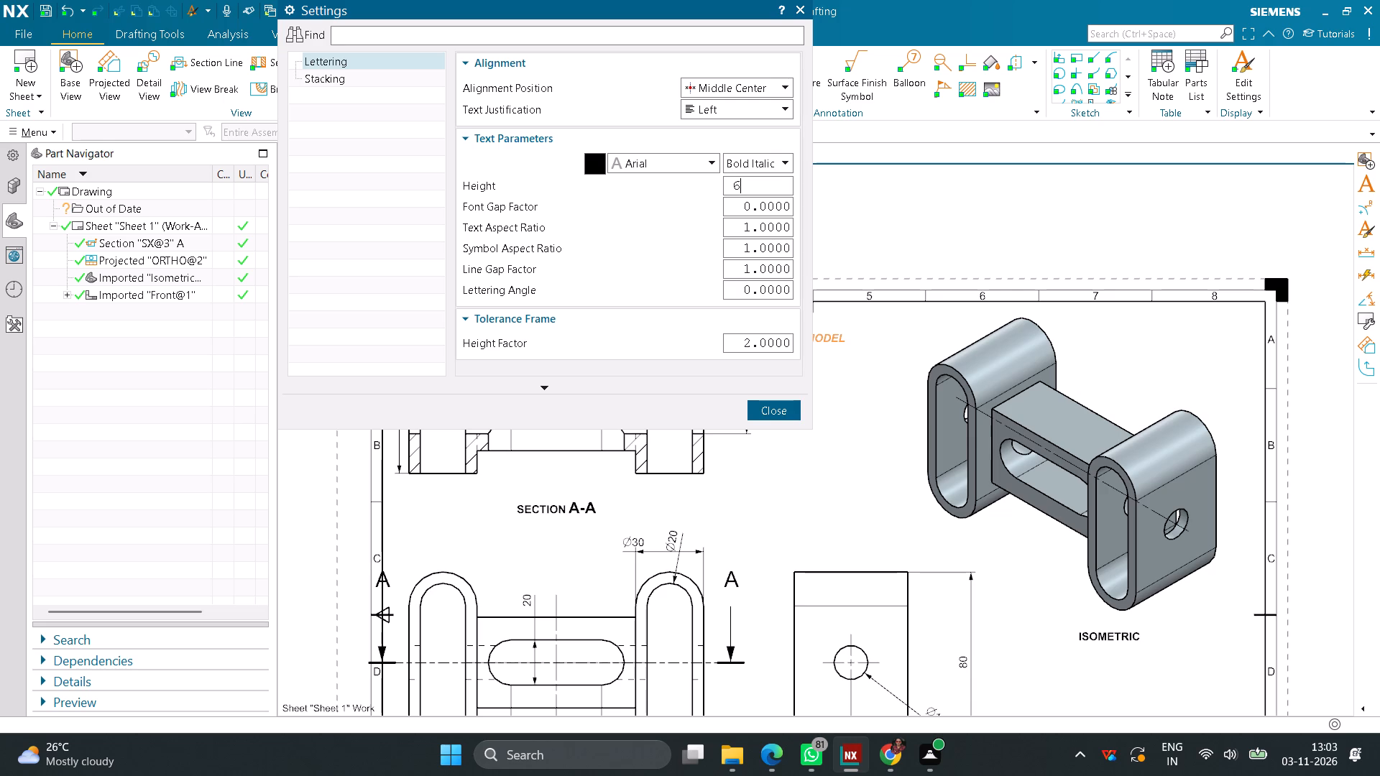
{"action": "key", "text": "Return"}
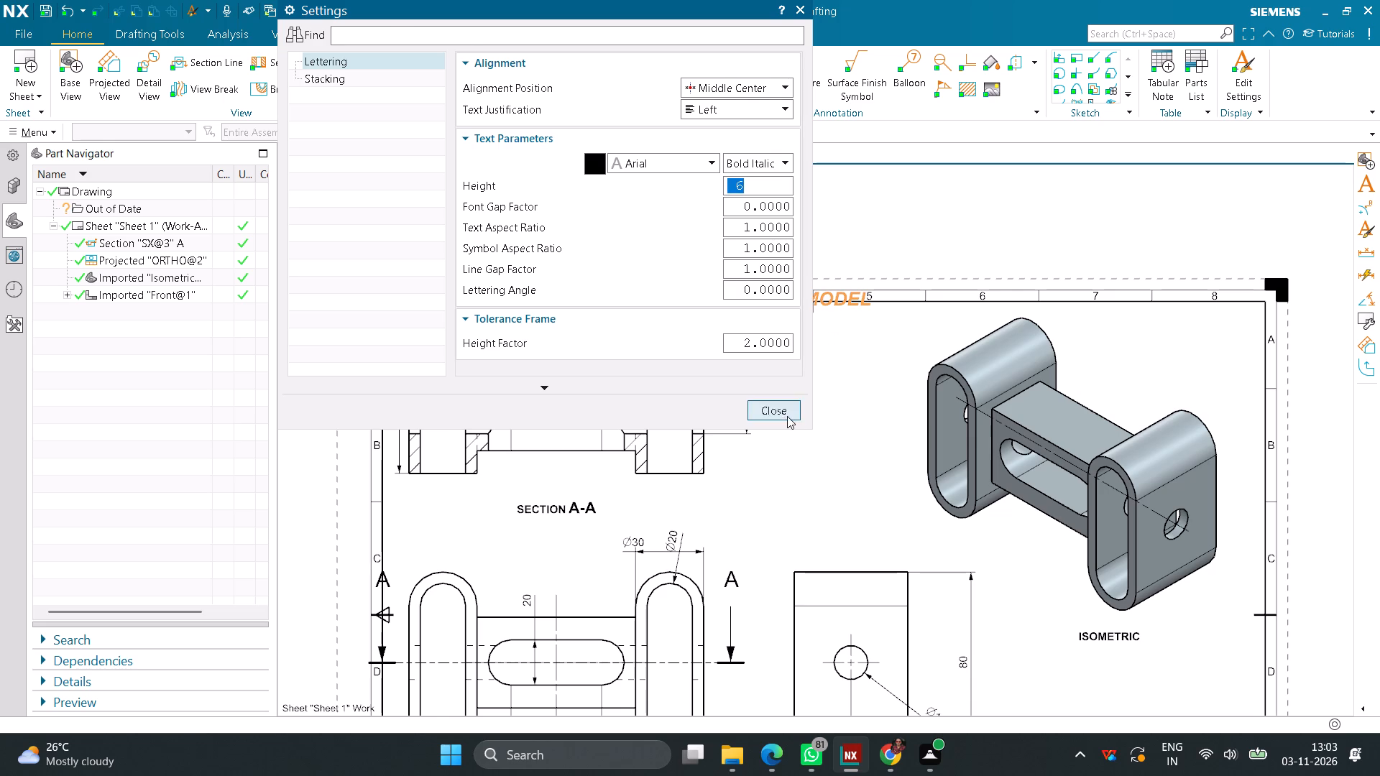
{"action": "left_click", "coordinate": [787, 416]}
Move the PART MODEL note down from the sheet's top border into the drawing area.
{"action": "left_click_drag", "start_coordinate": [788, 298], "coordinate": [799, 389]}
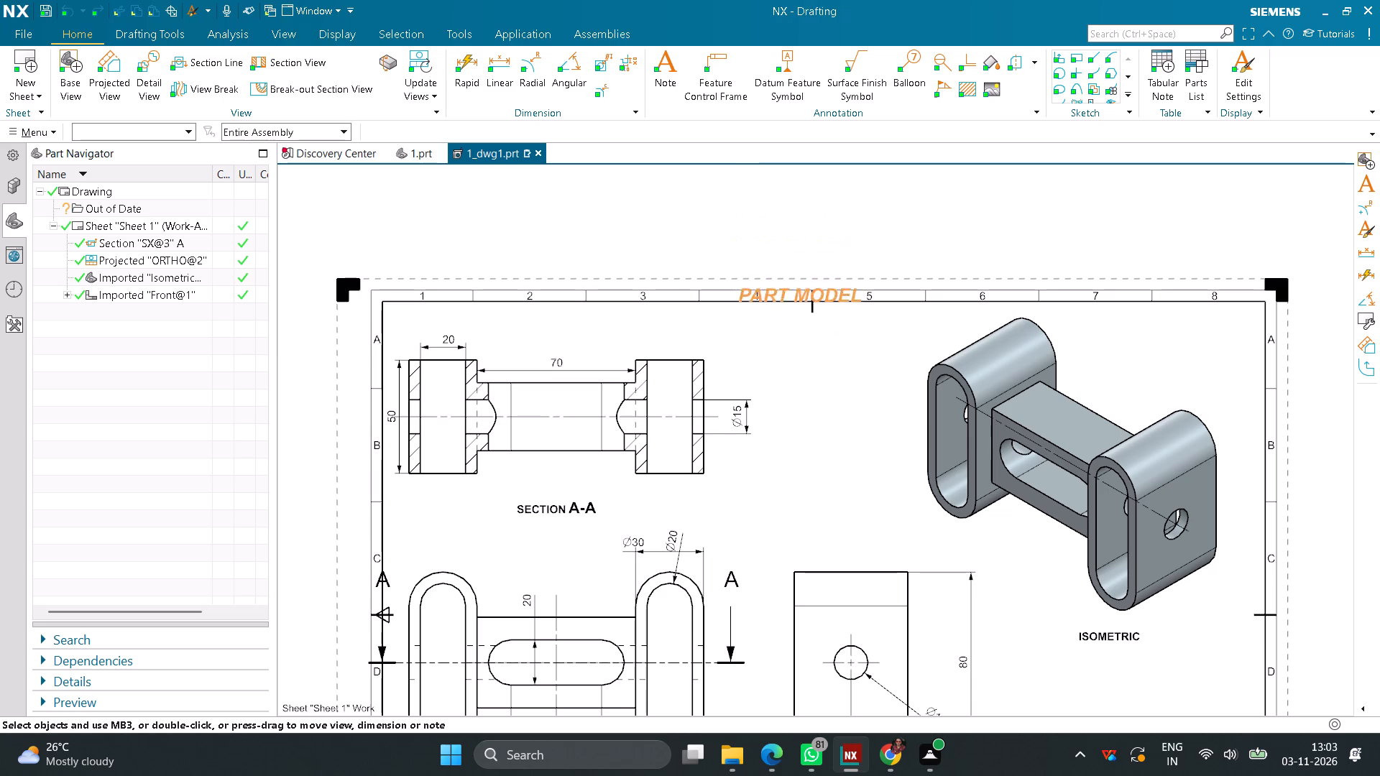
Move the PART MODEL note down to just inside the drawing frame's top edge, centred across the sheet's width.
{"action": "left_click_drag", "start_coordinate": [799, 389], "coordinate": [814, 423]}
{"action": "scroll", "coordinate": [869, 417], "scroll_direction": "down", "scroll_amount": 4}
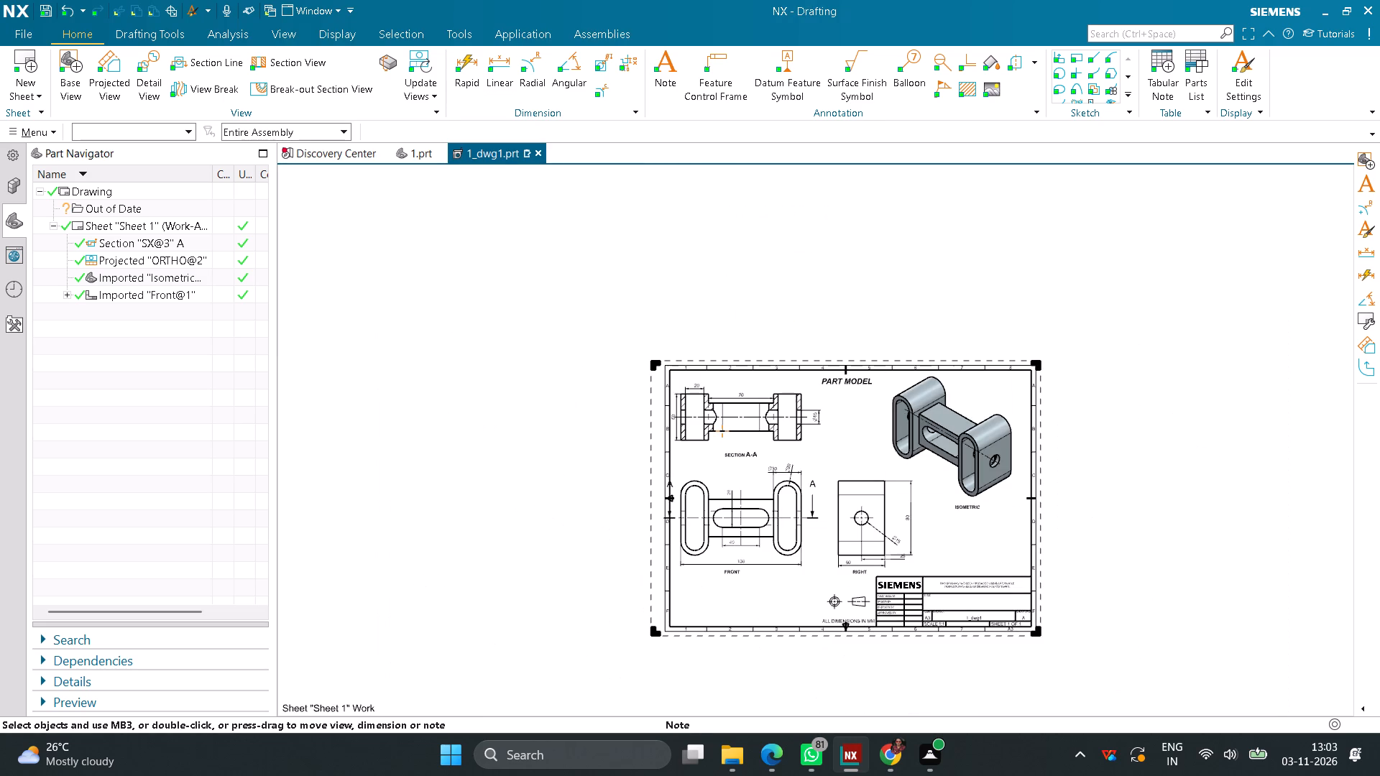
Save the drawing as 1_dwg1.prt in the internship folder.
{"action": "left_click", "coordinate": [22, 29]}
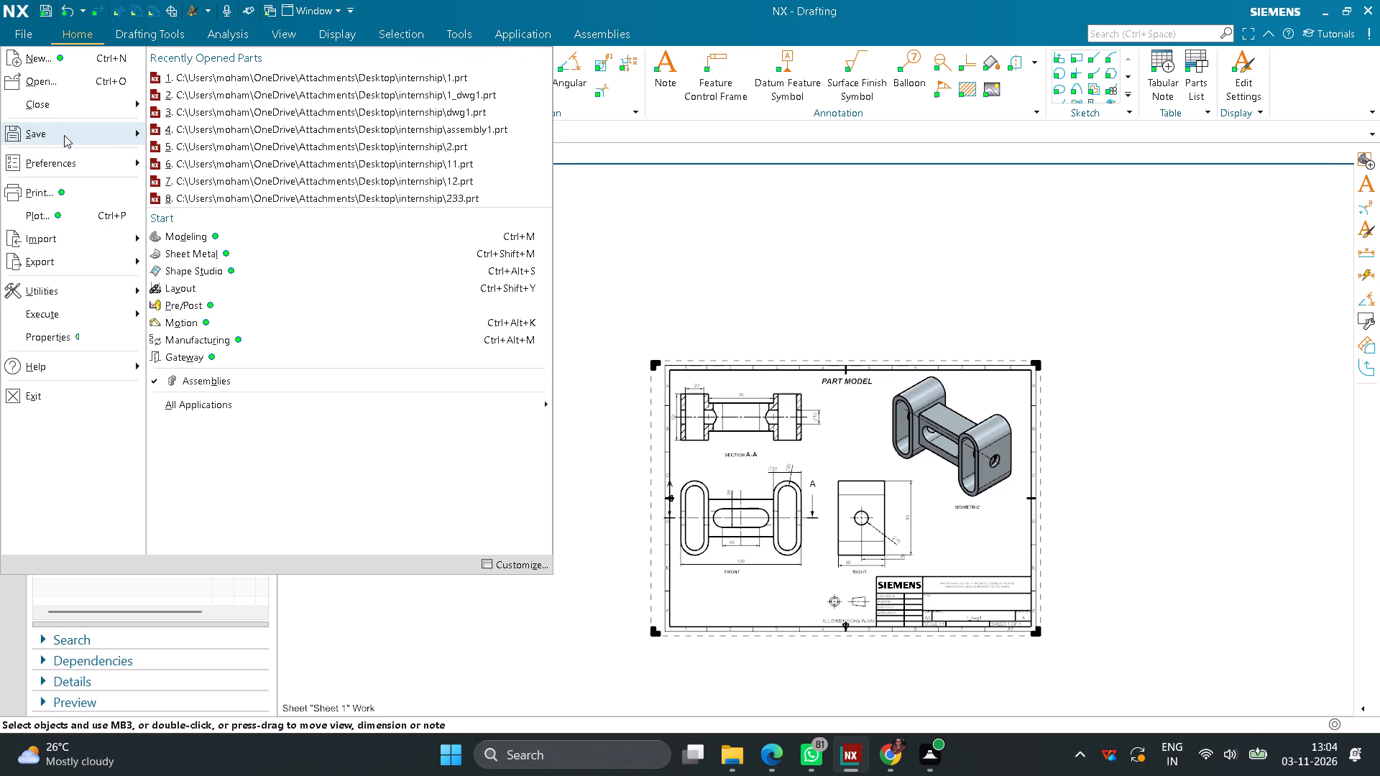
{"action": "left_click", "coordinate": [64, 135]}
{"action": "left_click", "coordinate": [226, 73]}
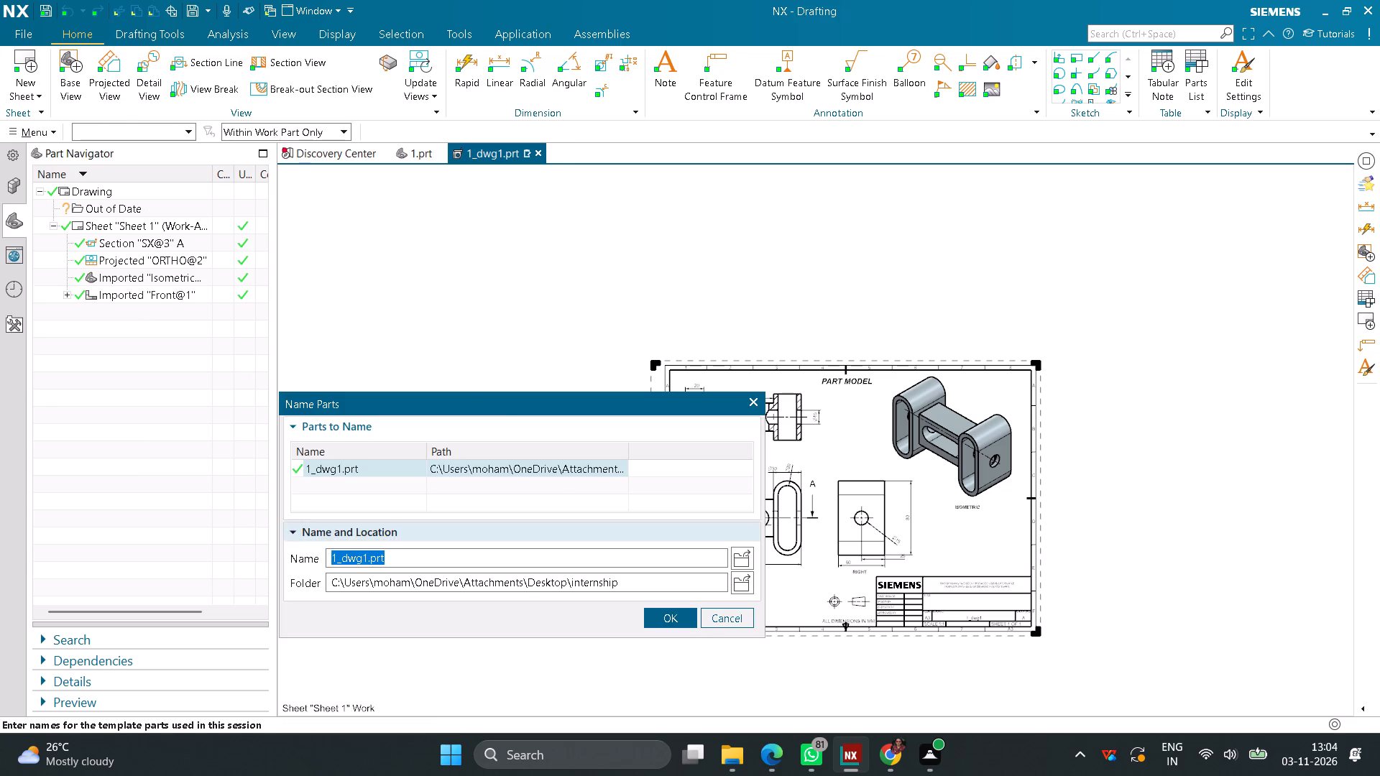
{"action": "left_click", "coordinate": [679, 624]}
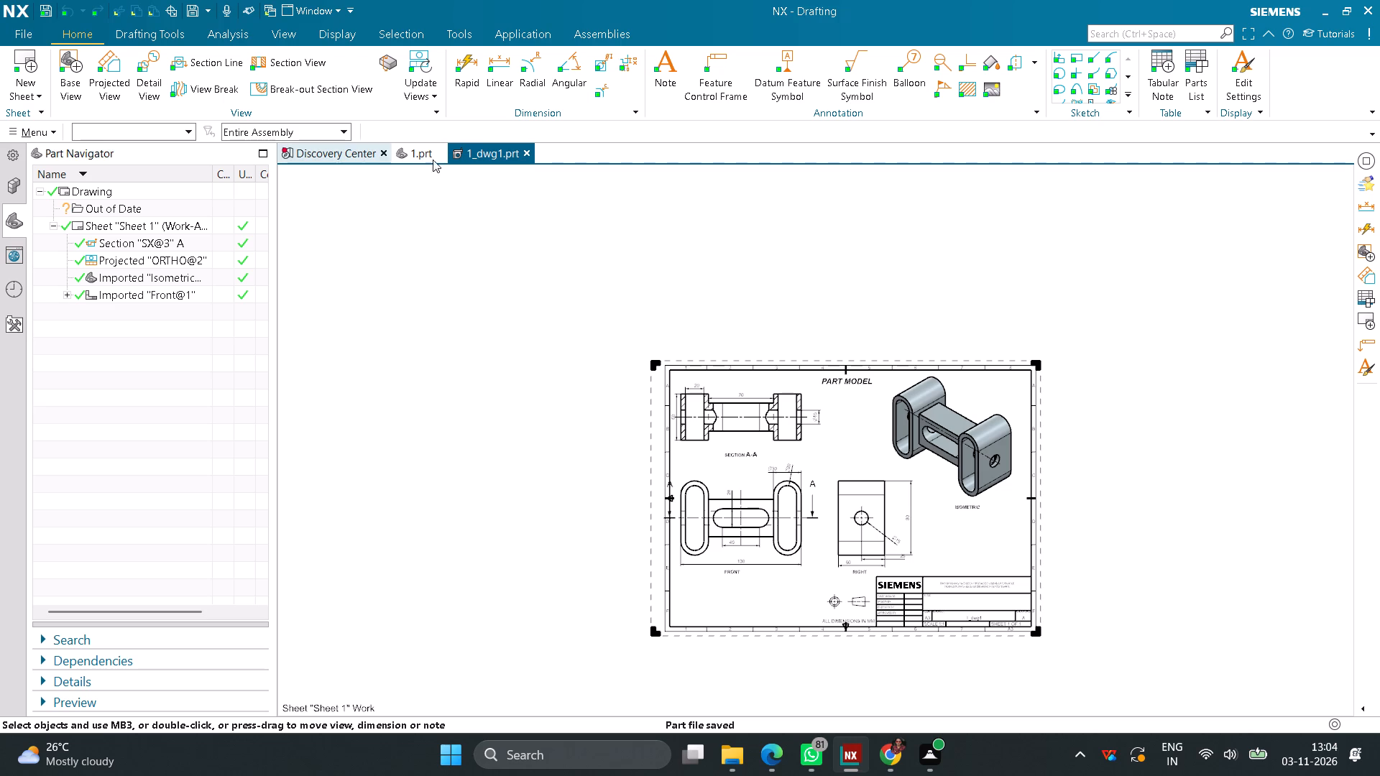
Close the 1_dwg1.prt drawing together with its components.
{"action": "left_click", "coordinate": [524, 154]}
{"action": "left_click", "coordinate": [681, 394]}
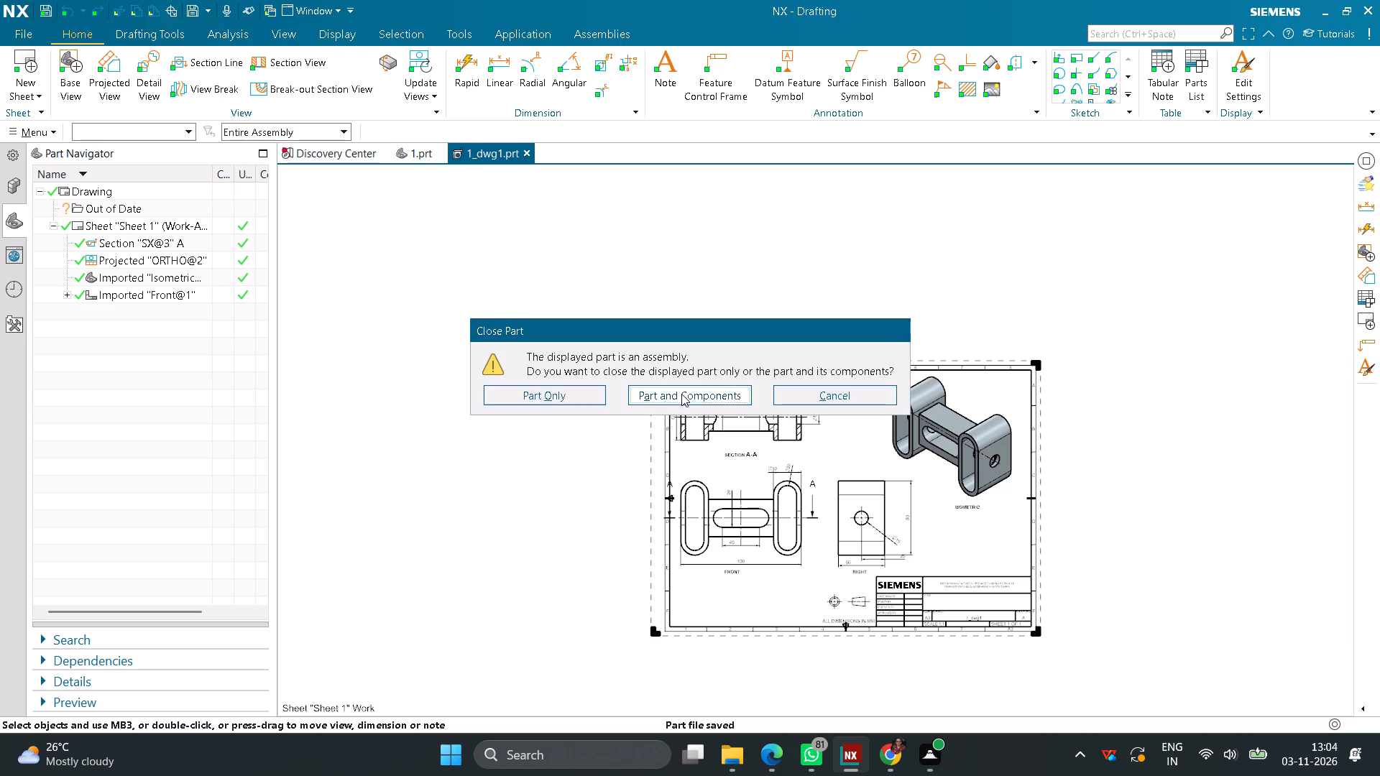
Stop the journal recording.
{"action": "left_click", "coordinate": [339, 57]}
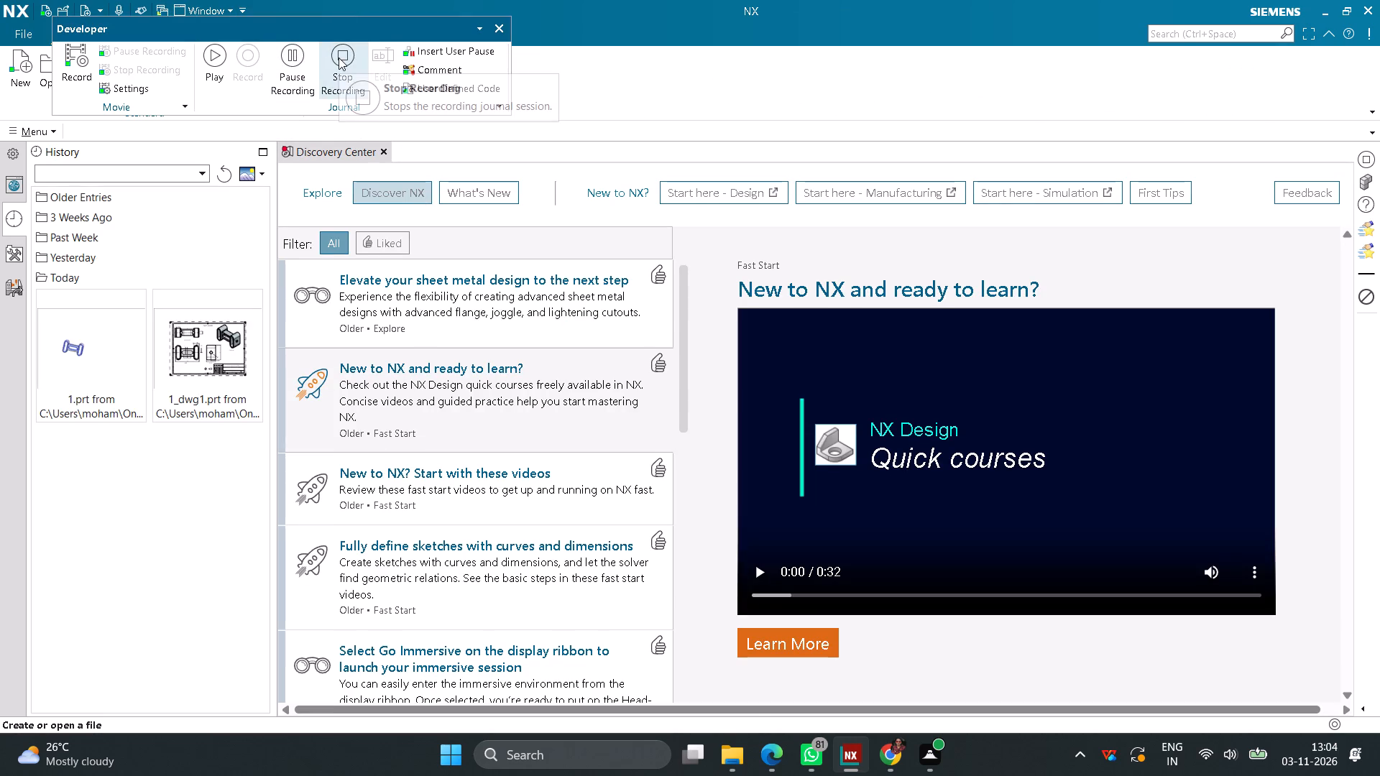